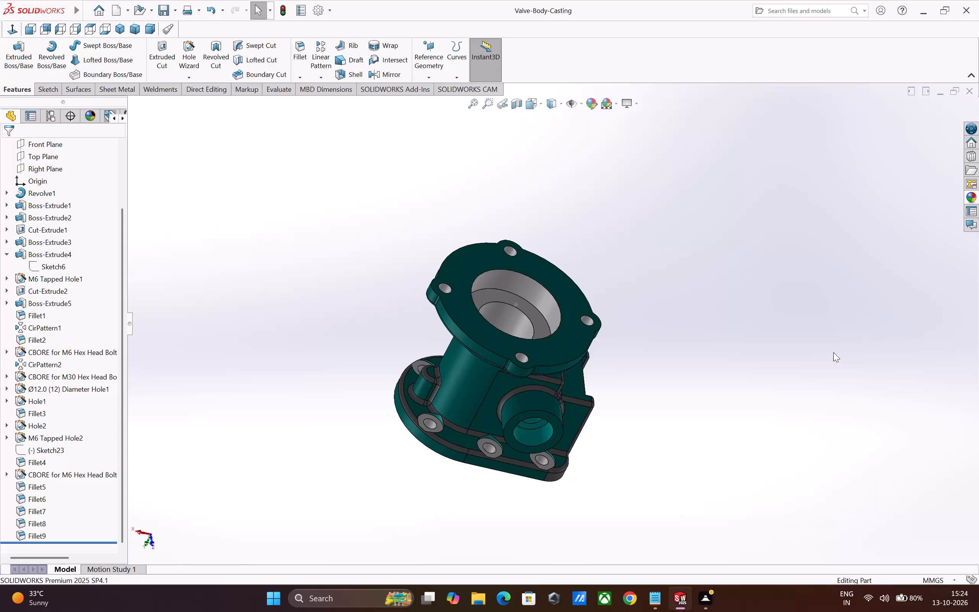
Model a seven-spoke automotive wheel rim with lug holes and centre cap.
Create a new part document with its units set to MMGS (millimeter, gram, second).
key(ctrl+n)
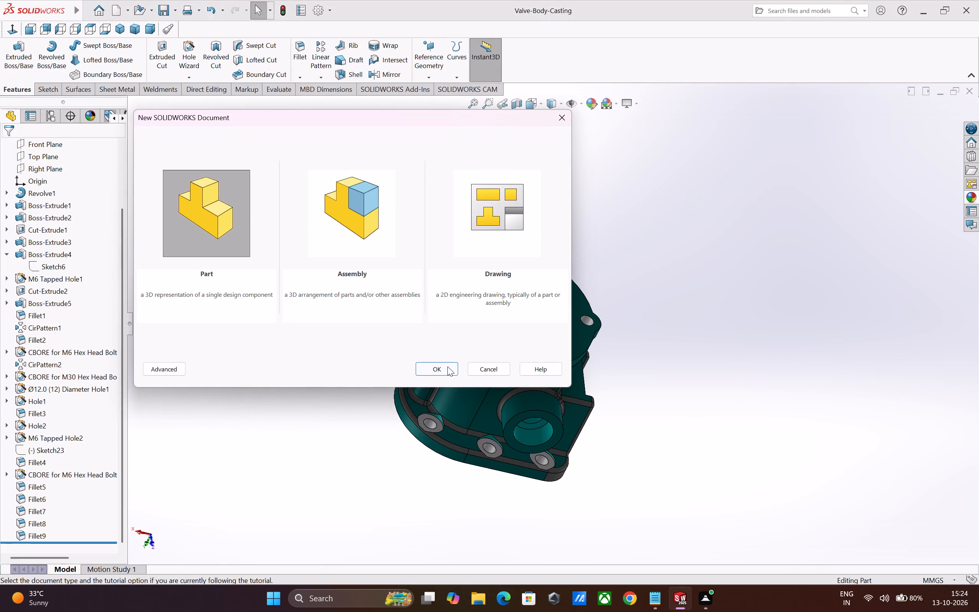
click(447, 366)
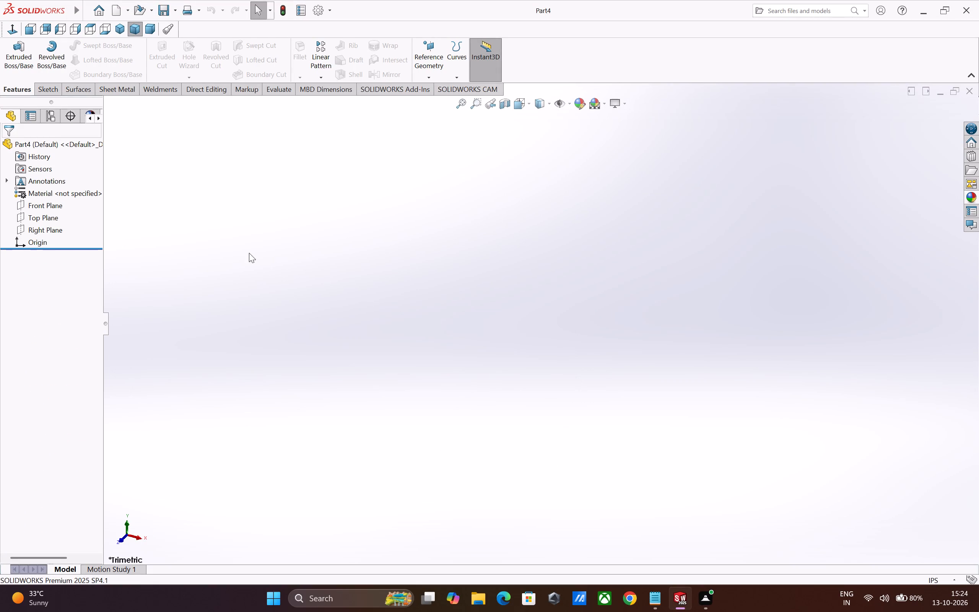
click(935, 580)
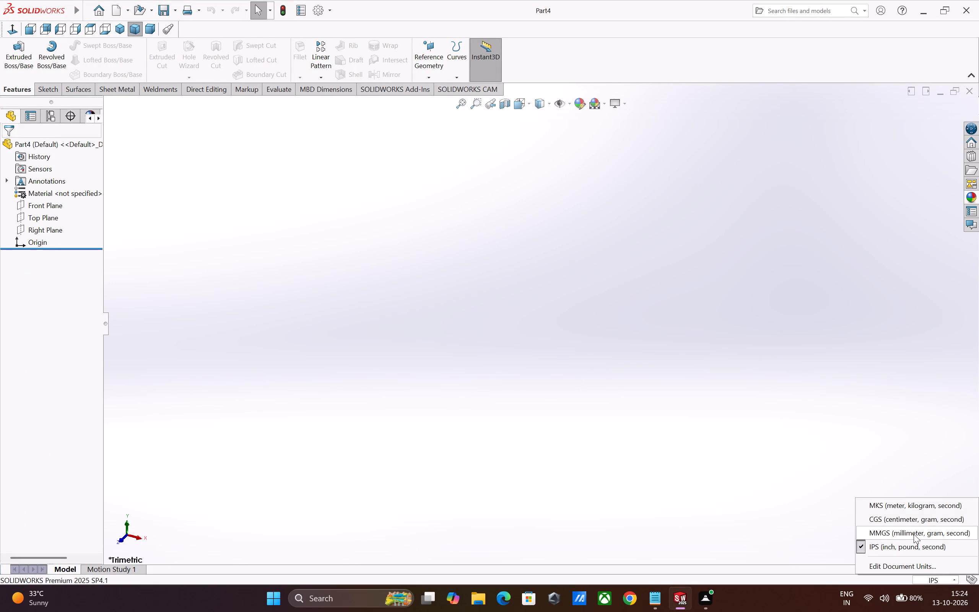
click(914, 532)
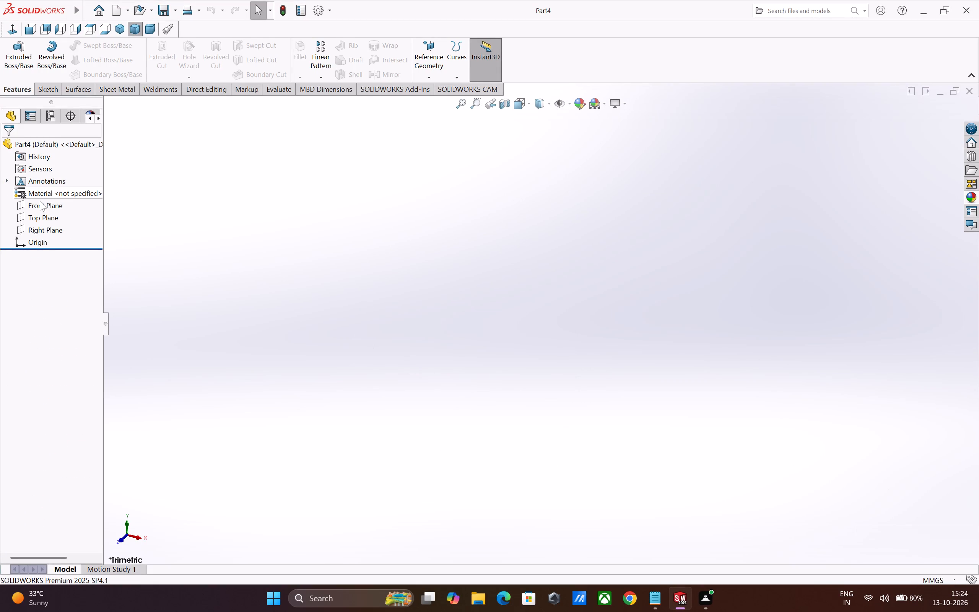
Start a sketch on the Right Plane and draw a centerline rectangle from the origin, about 44 mm wide and 67 mm high.
click(43, 229)
click(53, 222)
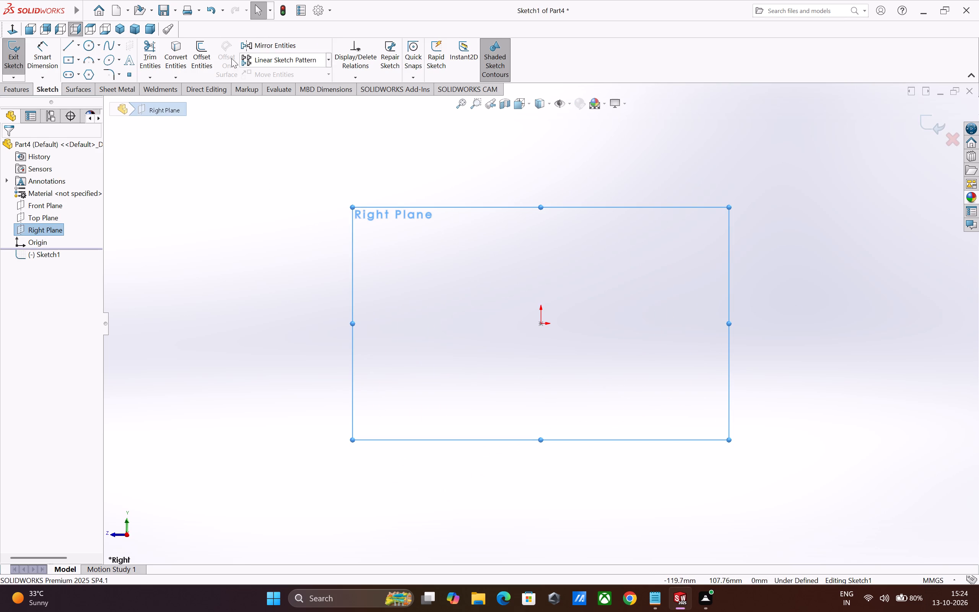
click(80, 45)
click(87, 73)
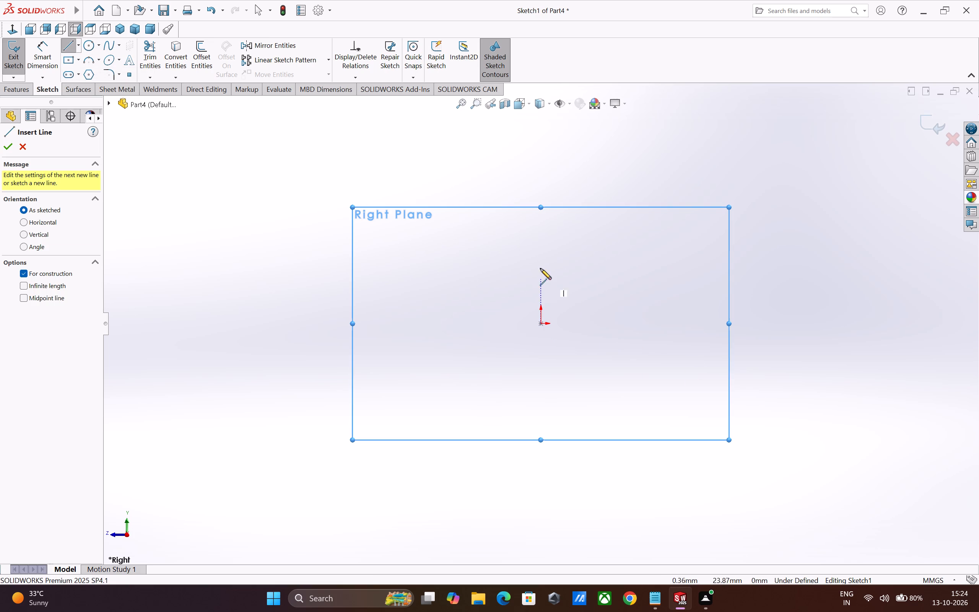
click(635, 322)
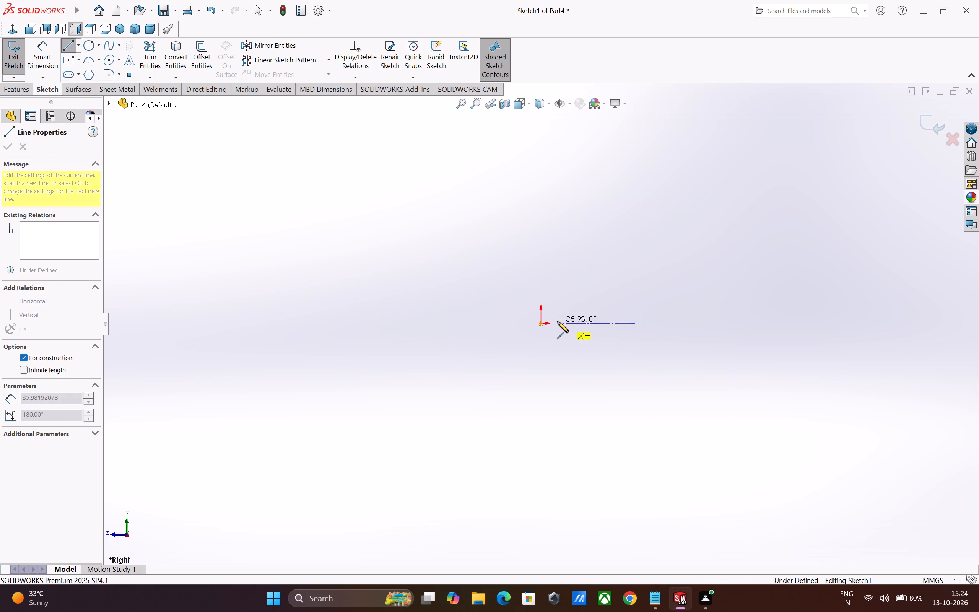
click(541, 324)
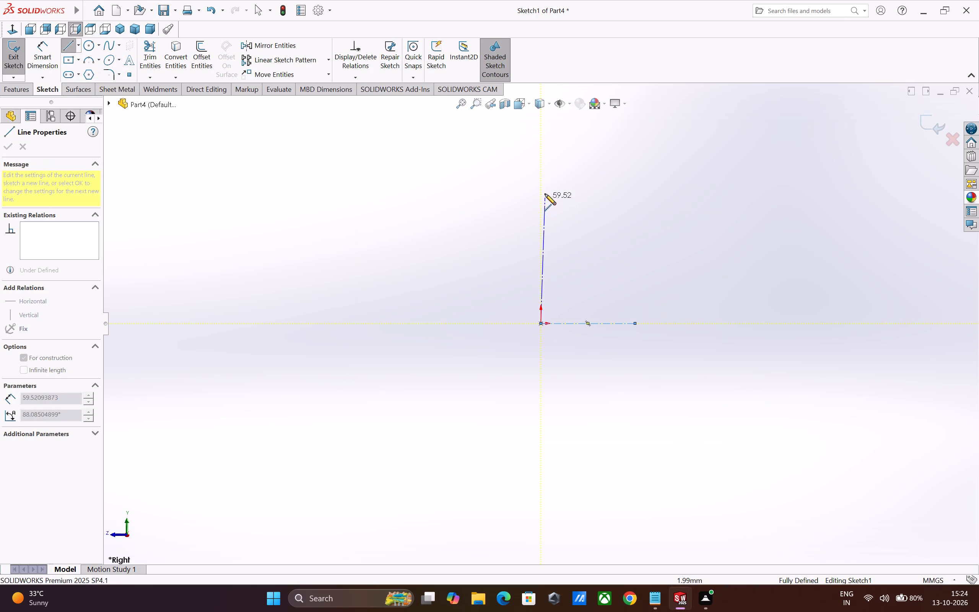
click(542, 182)
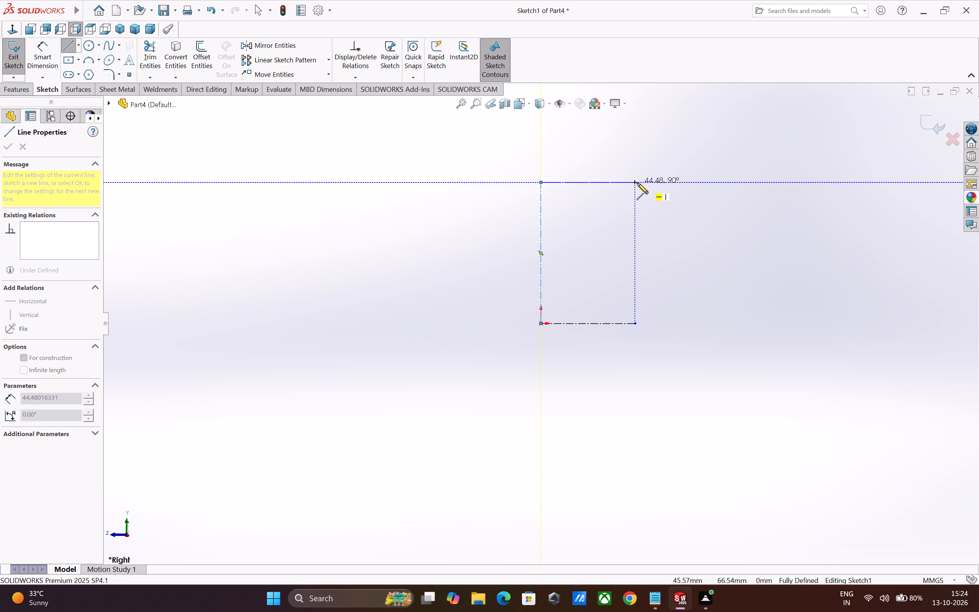
click(637, 183)
click(636, 325)
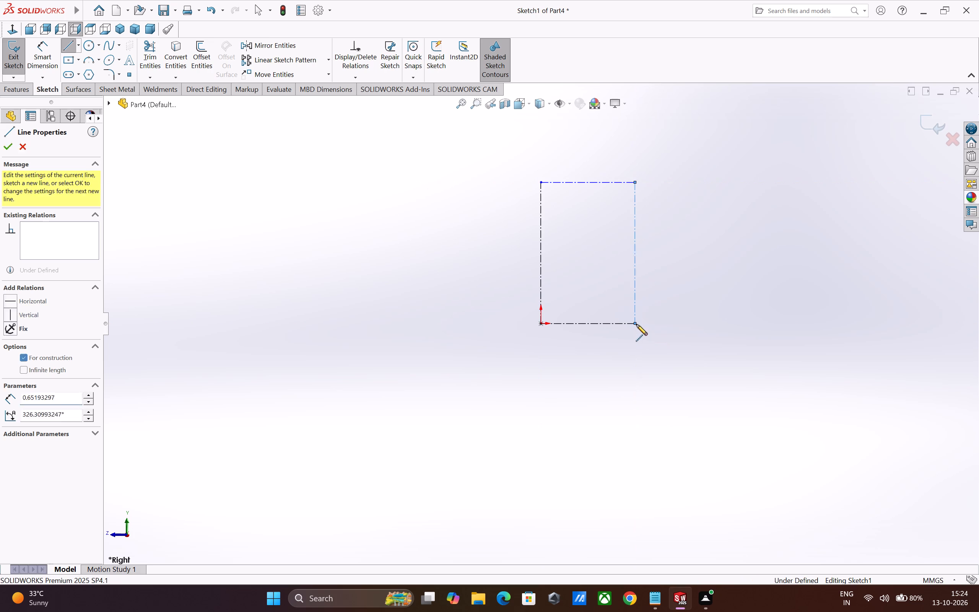
key(Escape)
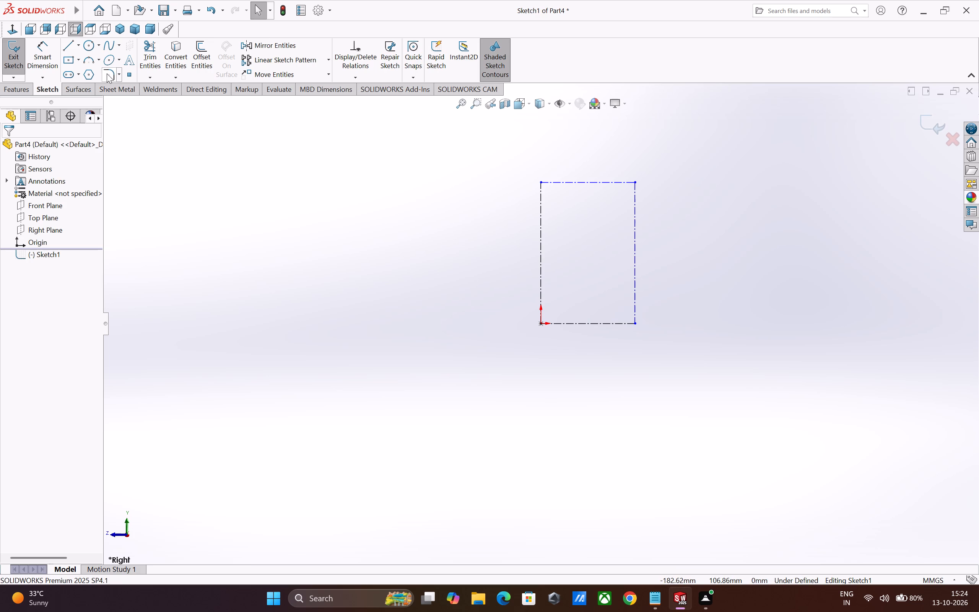
Dimension the distance between the construction rectangle's upper and lower horizontal lines as 260 mm.
click(50, 55)
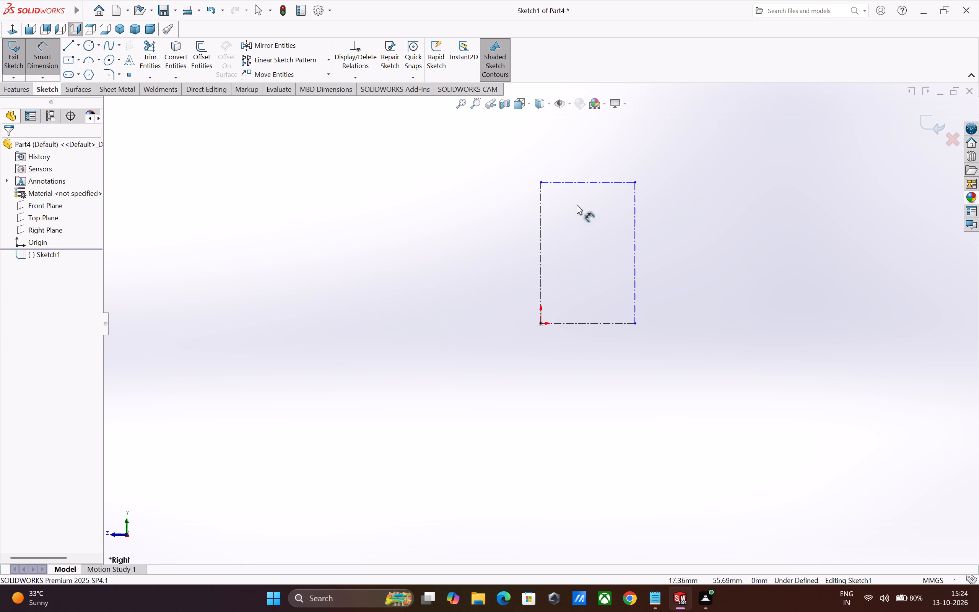
click(571, 183)
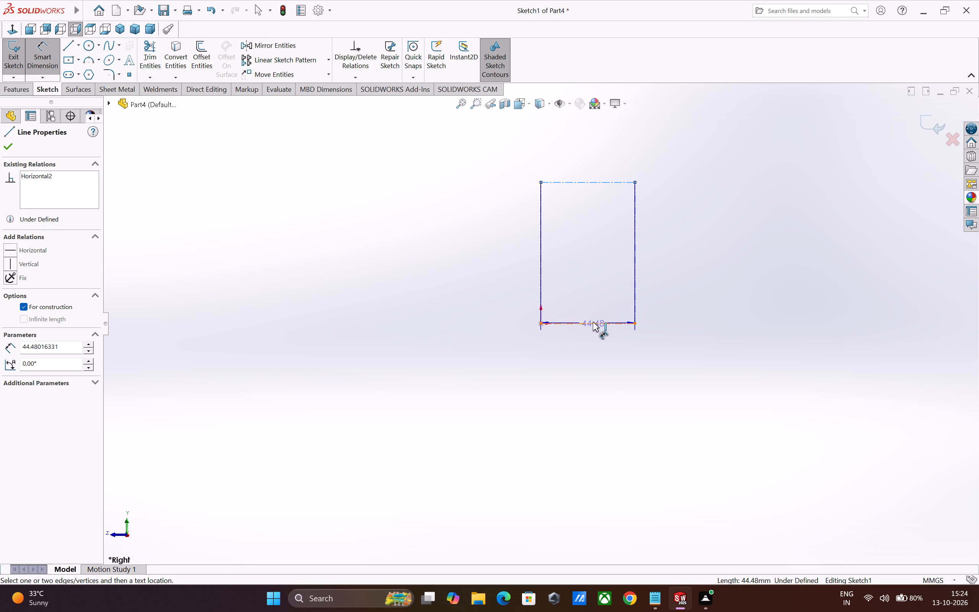
click(593, 322)
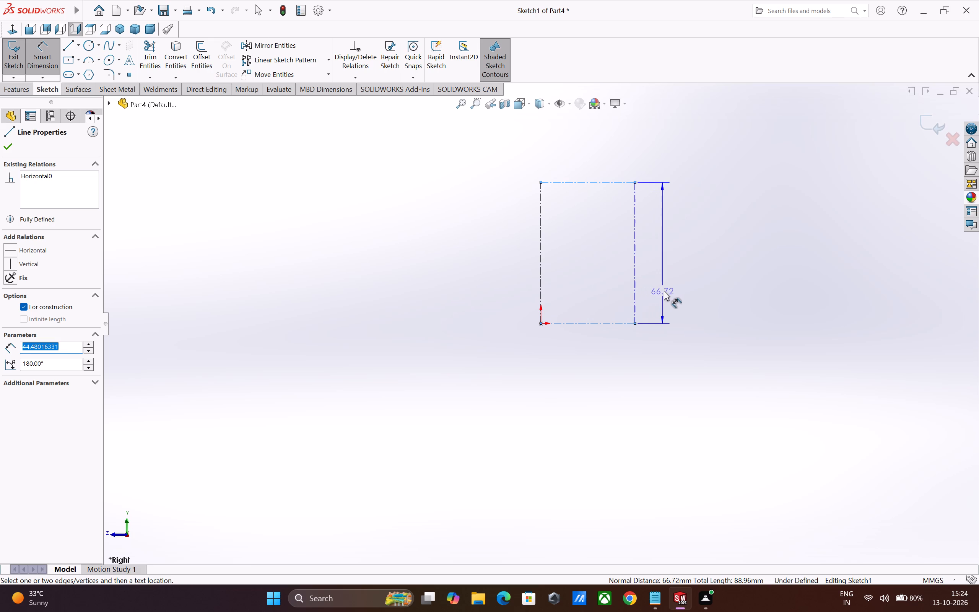
click(668, 288)
key(2)
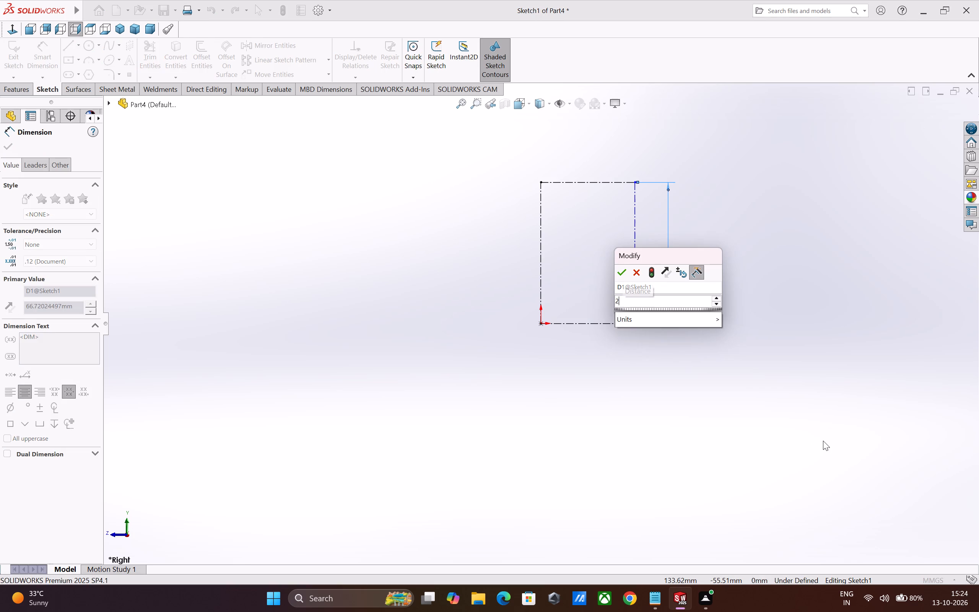
text(60)
key(Return)
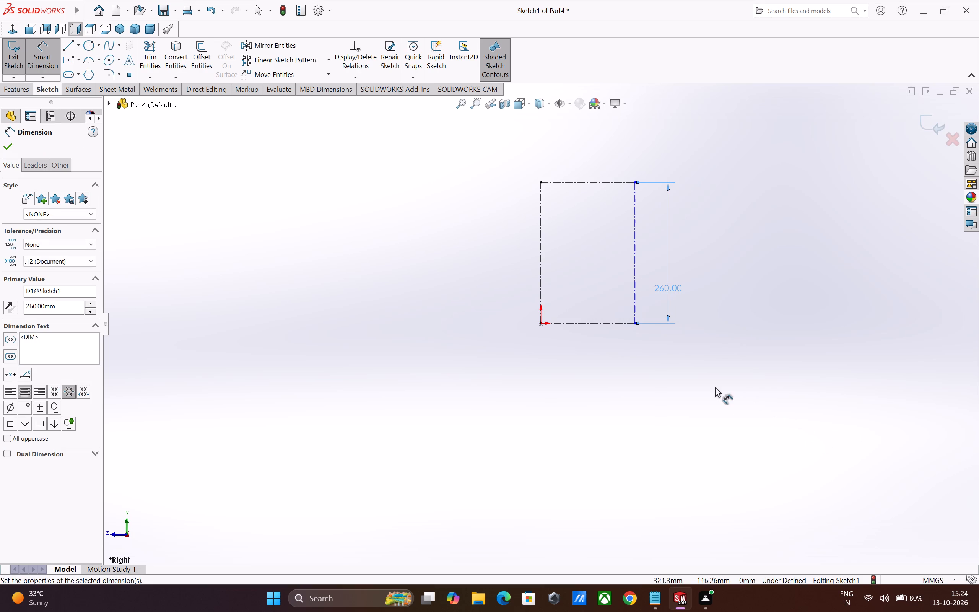
Dimension the construction rectangle's upper horizontal line as 250 mm.
click(571, 183)
click(587, 162)
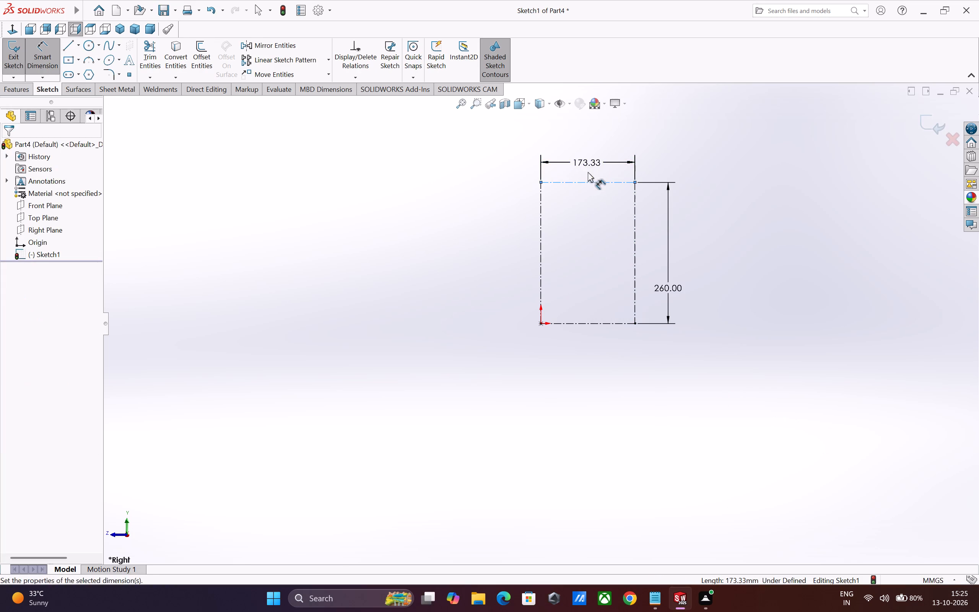
key(2)
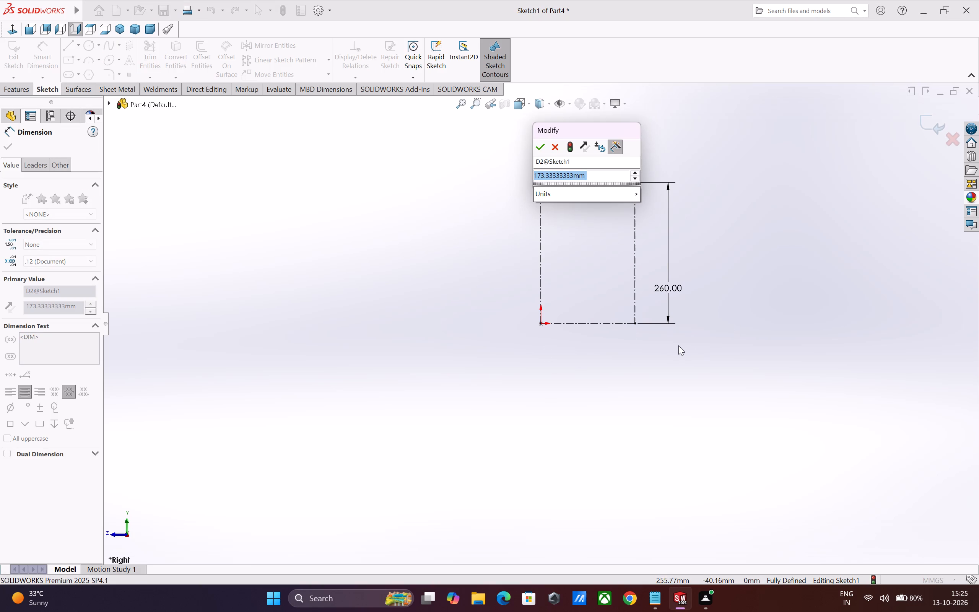
text(50)
key(Return)
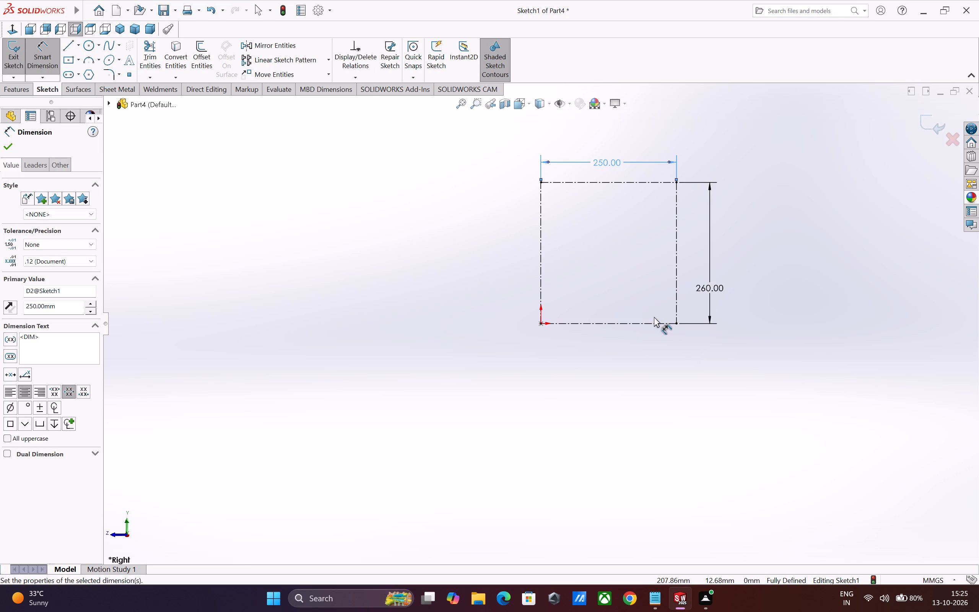
Sketch an open five-line stepped profile from the corner above the origin: about 24 mm down, slope, horizontal, steeper slope, about 49 mm horizontal.
scroll(654, 317, up, 2)
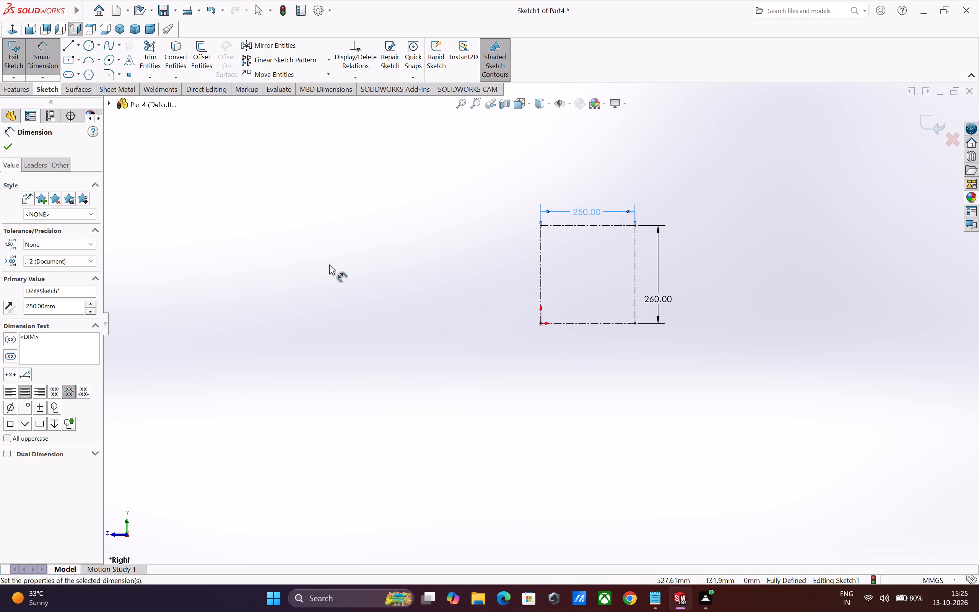
click(68, 49)
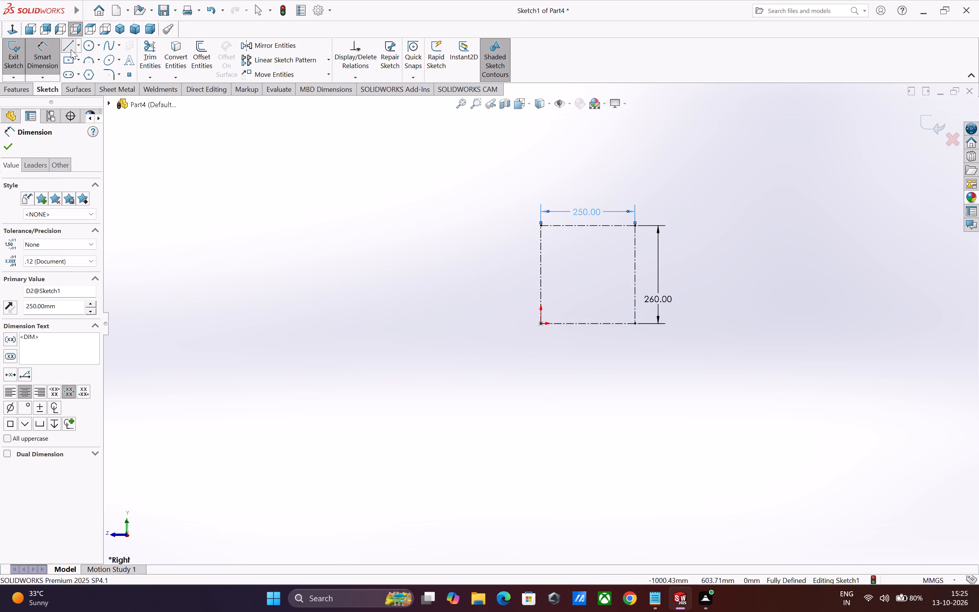
click(543, 226)
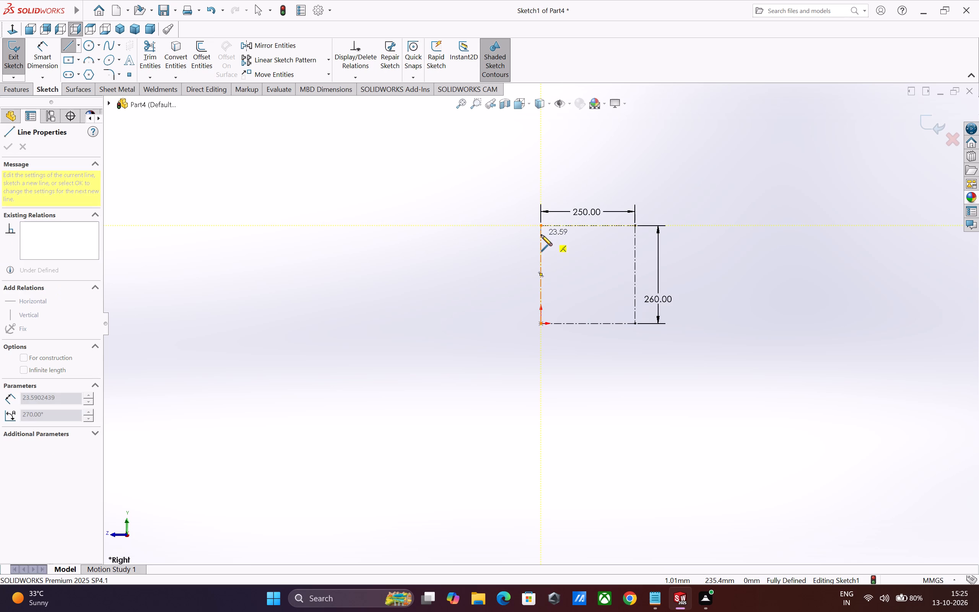
click(541, 235)
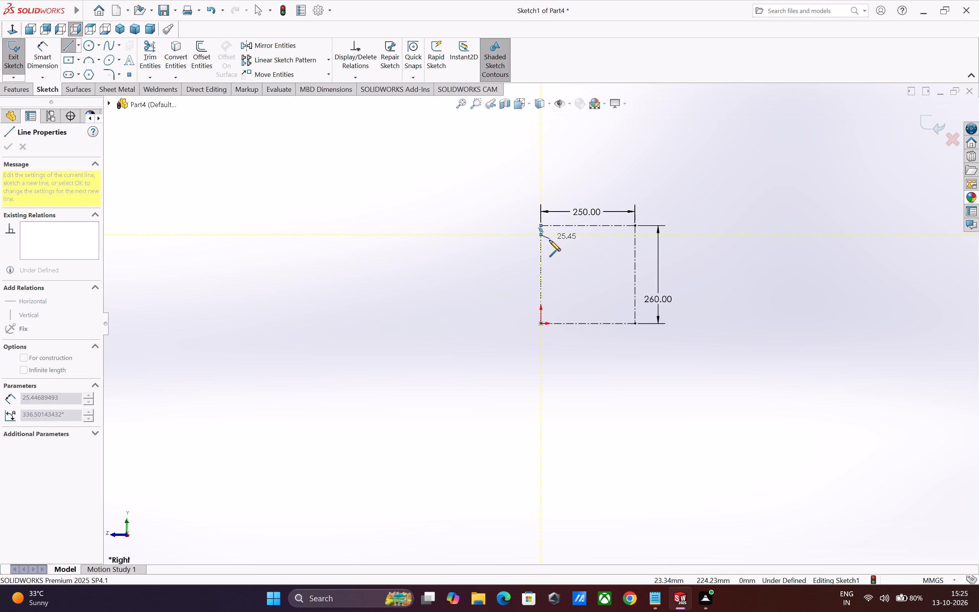
click(550, 240)
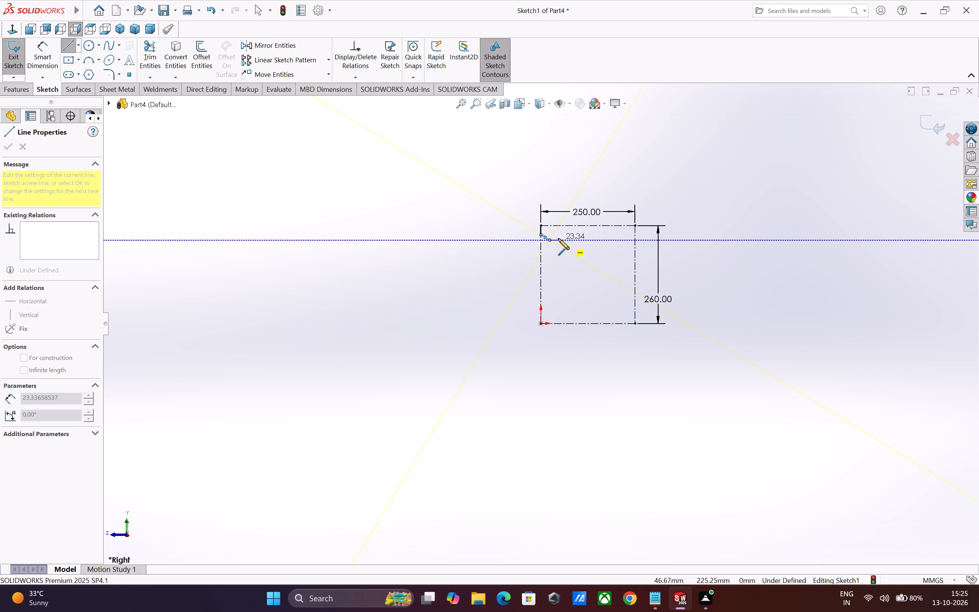
click(561, 239)
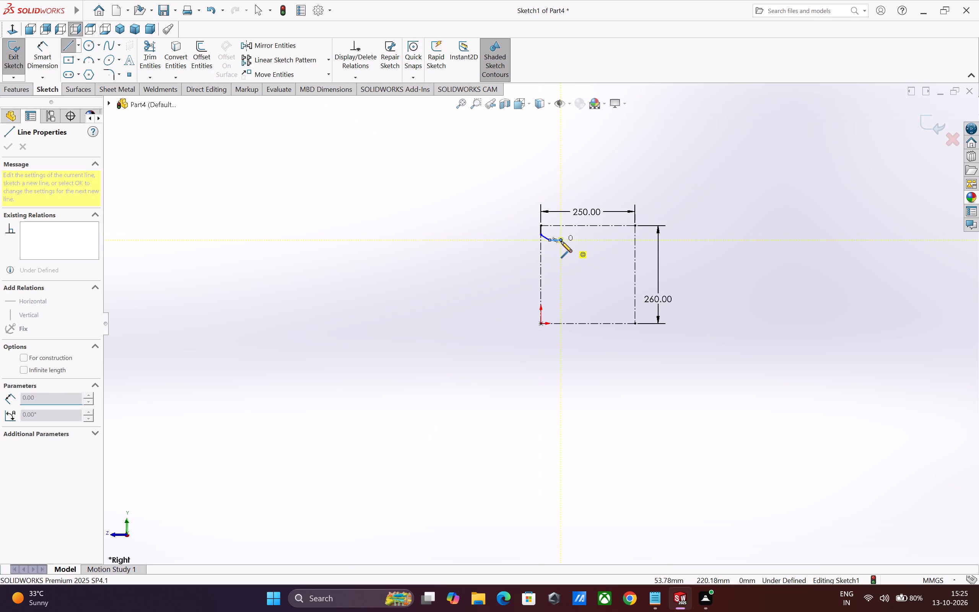
click(567, 251)
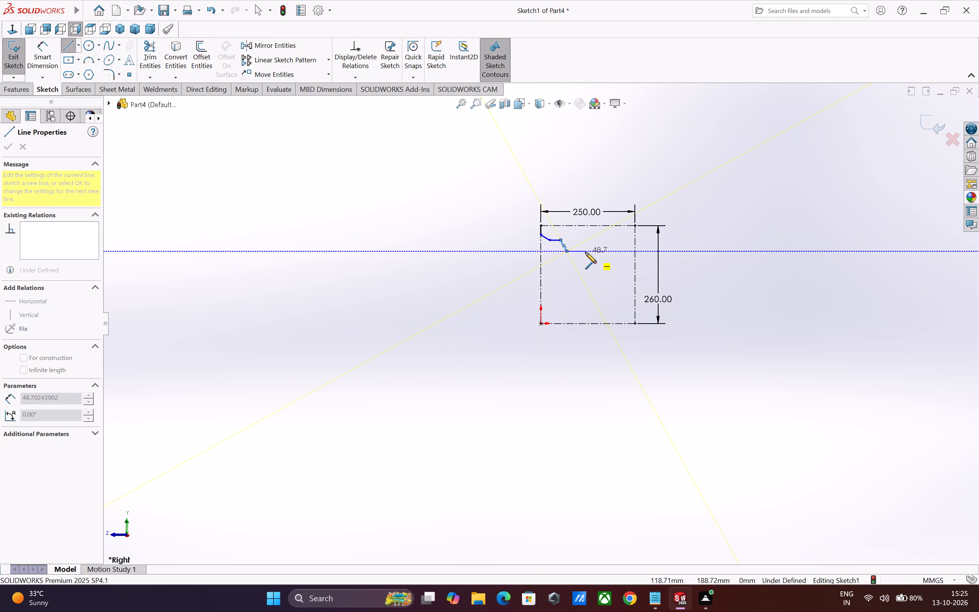
click(585, 252)
scroll(585, 252, up, 2)
scroll(577, 244, down, 5)
scroll(572, 280, down, 2)
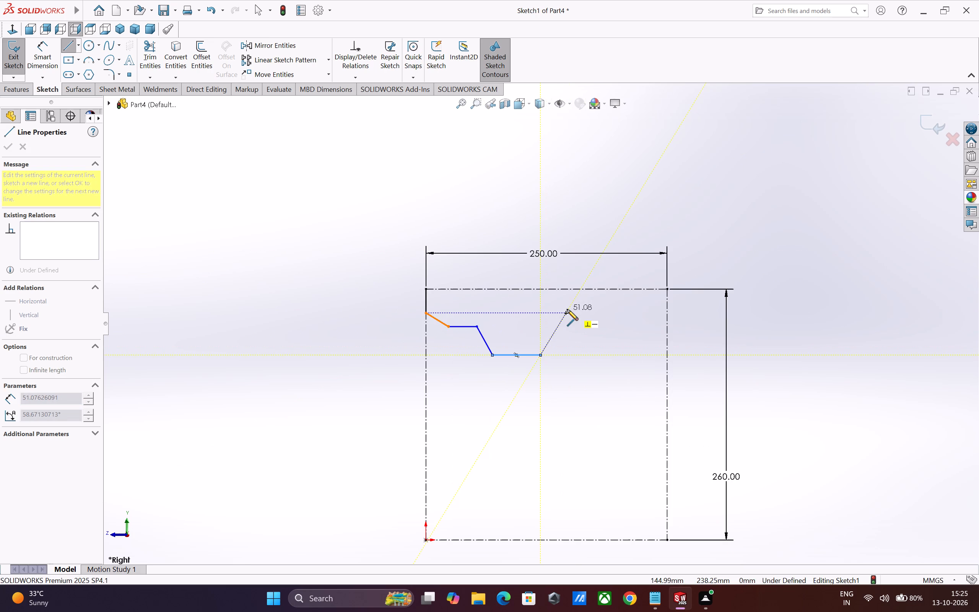
key(Escape)
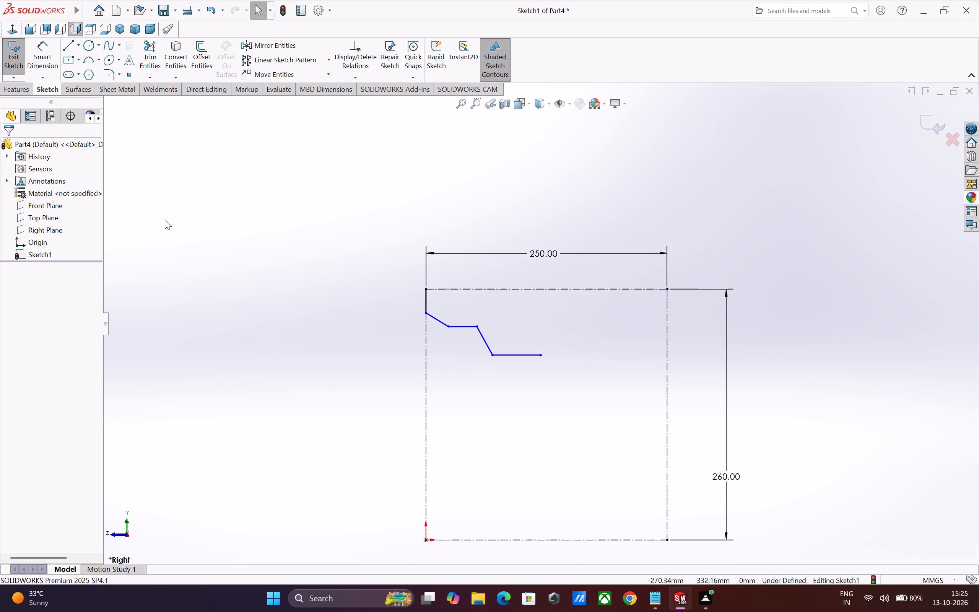
Draw a horizontal line from the short vertical line's lower end to the rectangle's opposite side and make it construction geometry.
click(67, 43)
scroll(447, 278, down, 3)
scroll(446, 321, down, 1)
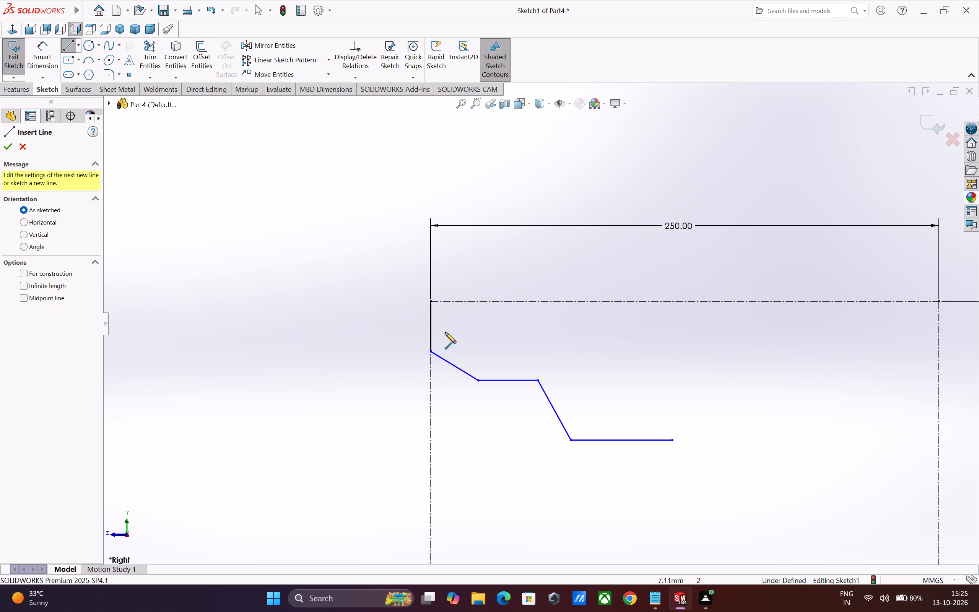
click(432, 353)
scroll(437, 353, up, 5)
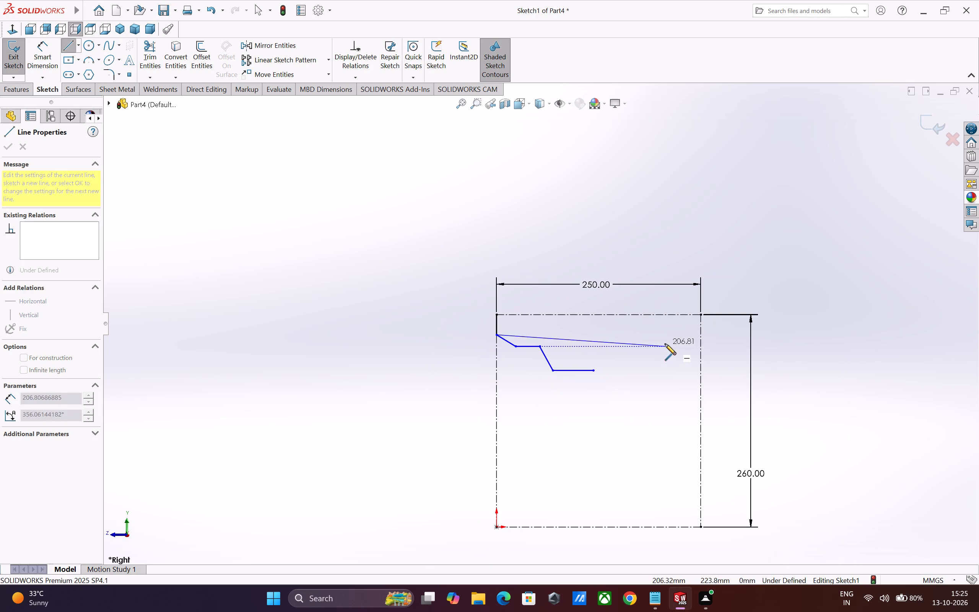
scroll(682, 334, down, 2)
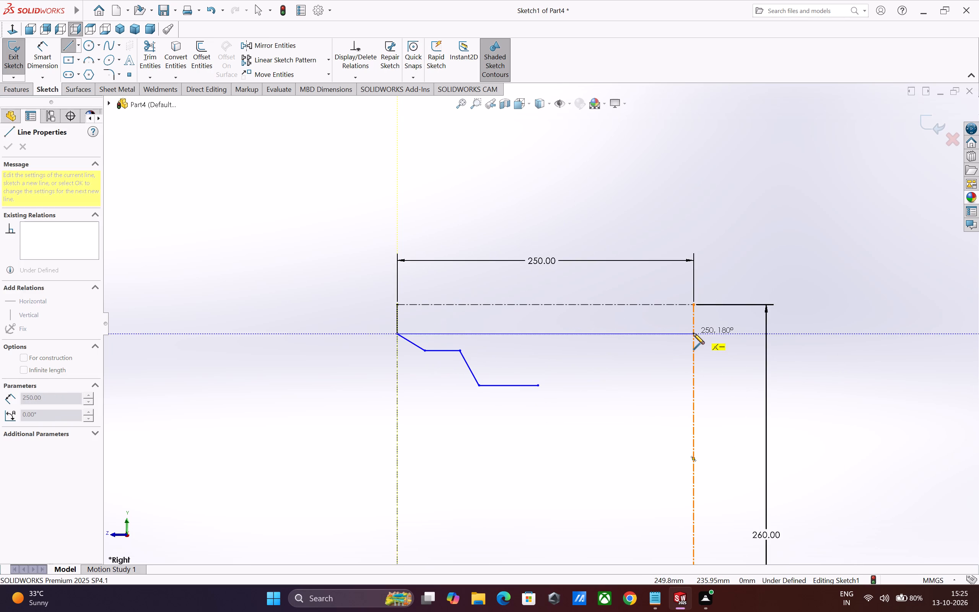
click(693, 333)
key(Escape)
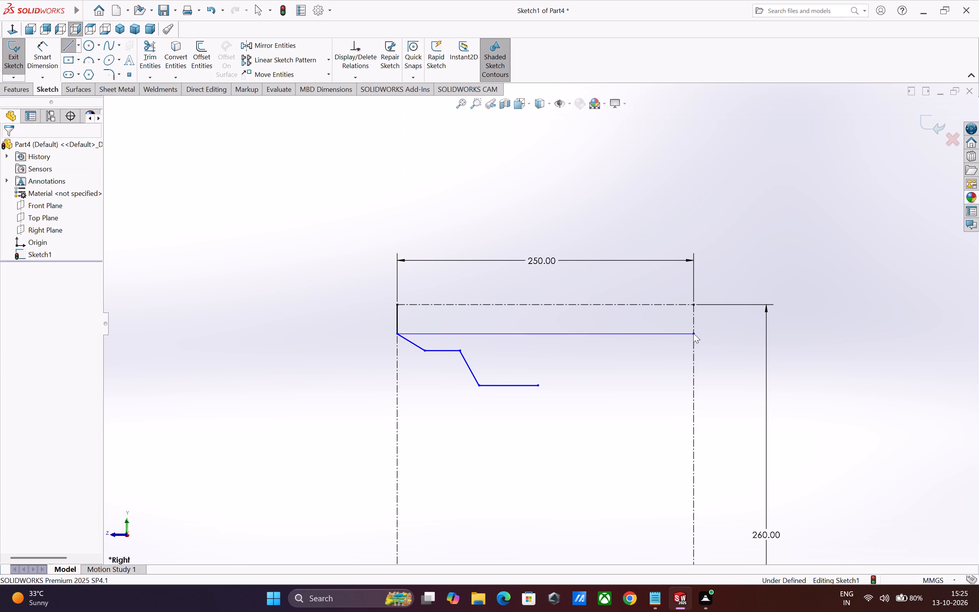
click(548, 332)
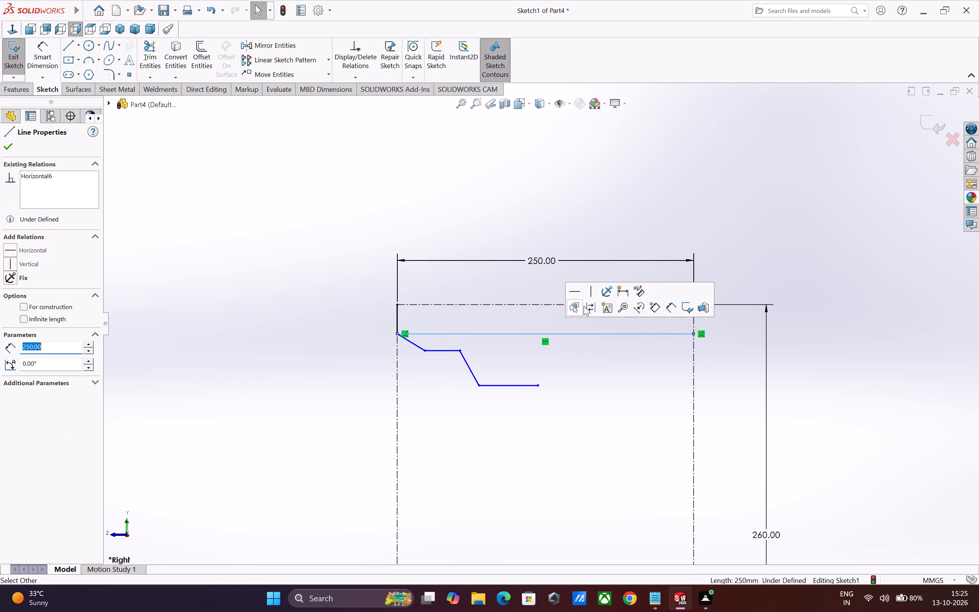
click(589, 306)
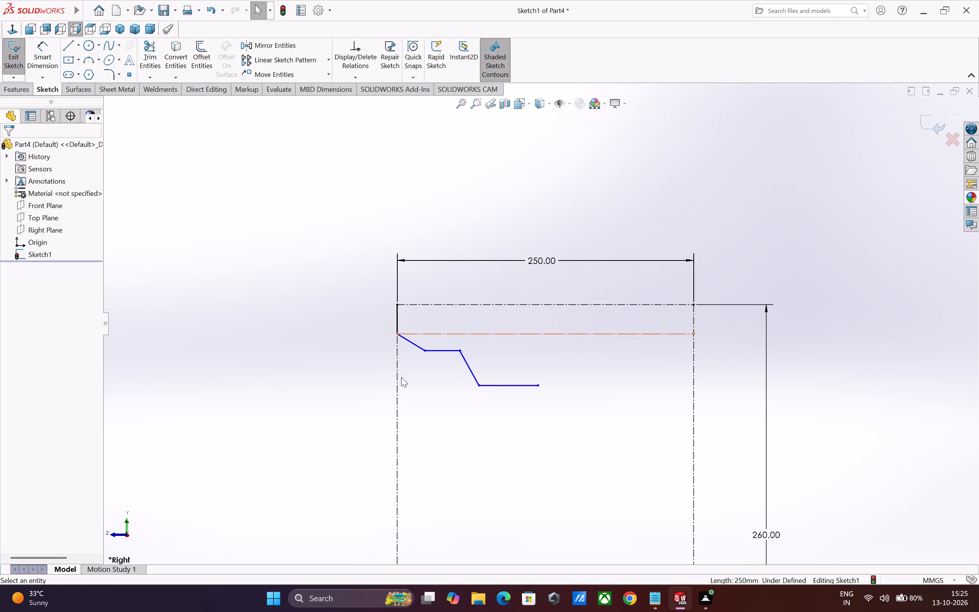
Draw a horizontal centerline, about 197 mm long, from the top of the profile's steeper slope to the construction rectangle's opposite vertical side.
click(76, 50)
click(85, 75)
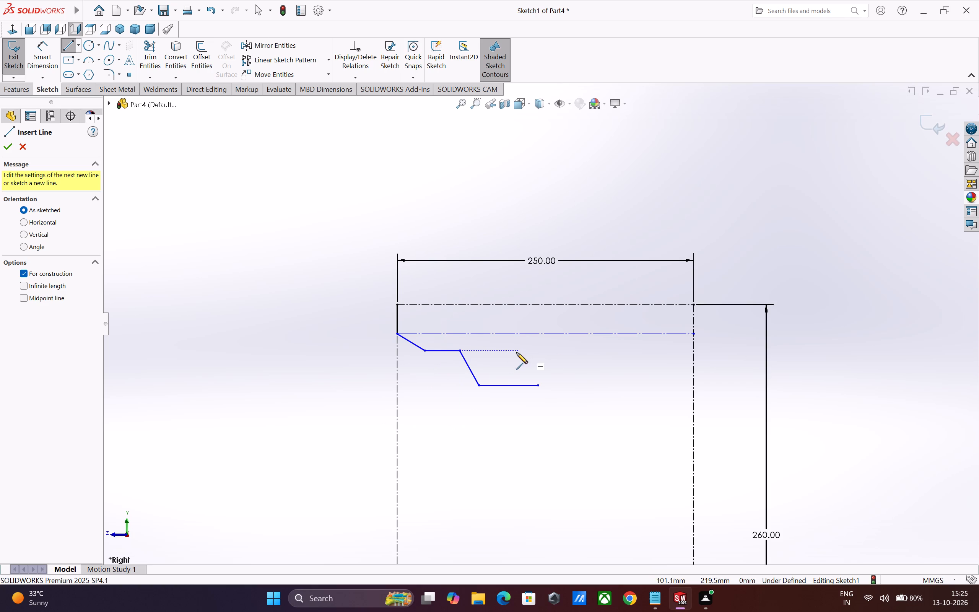
click(460, 351)
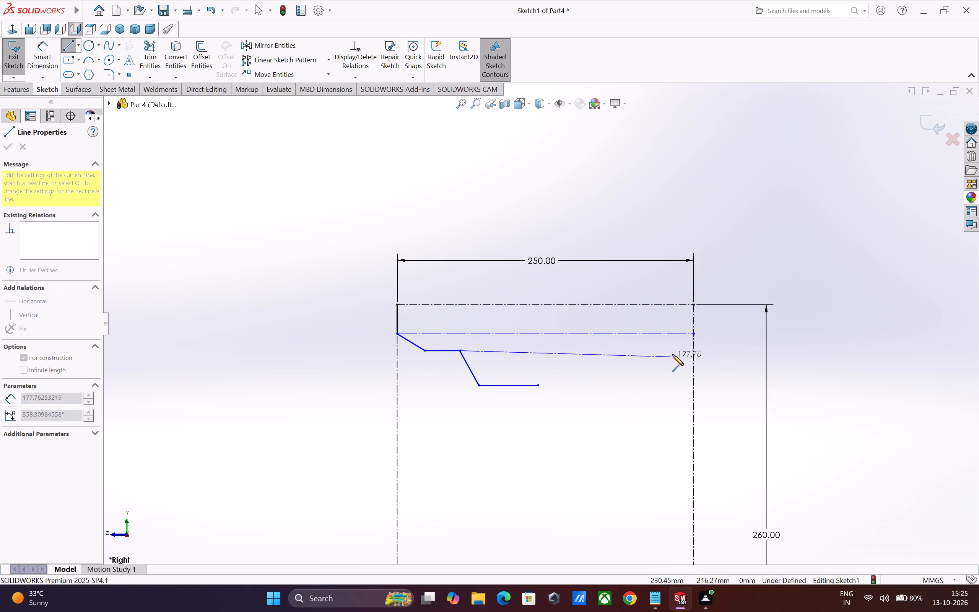
click(693, 351)
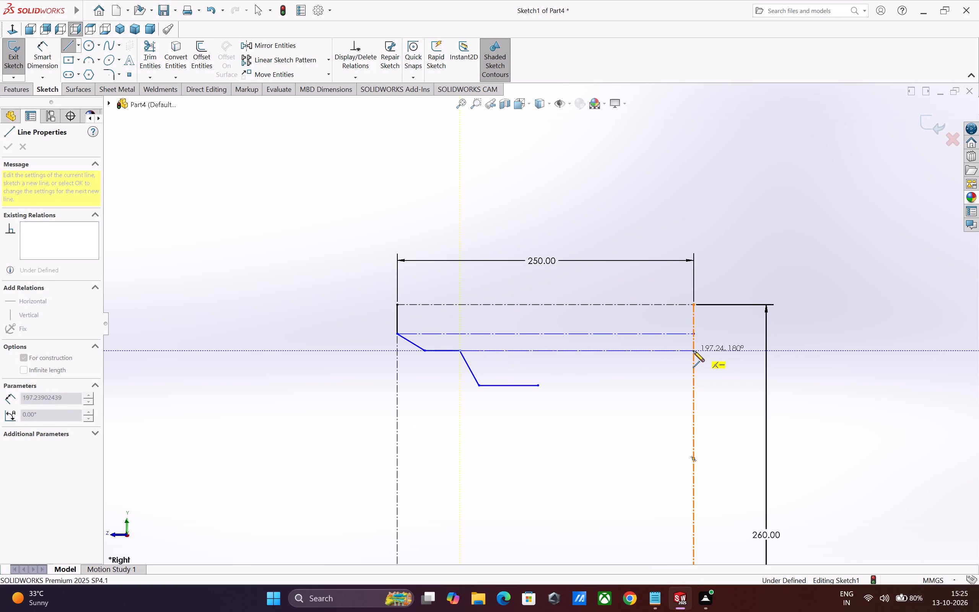
key(Escape)
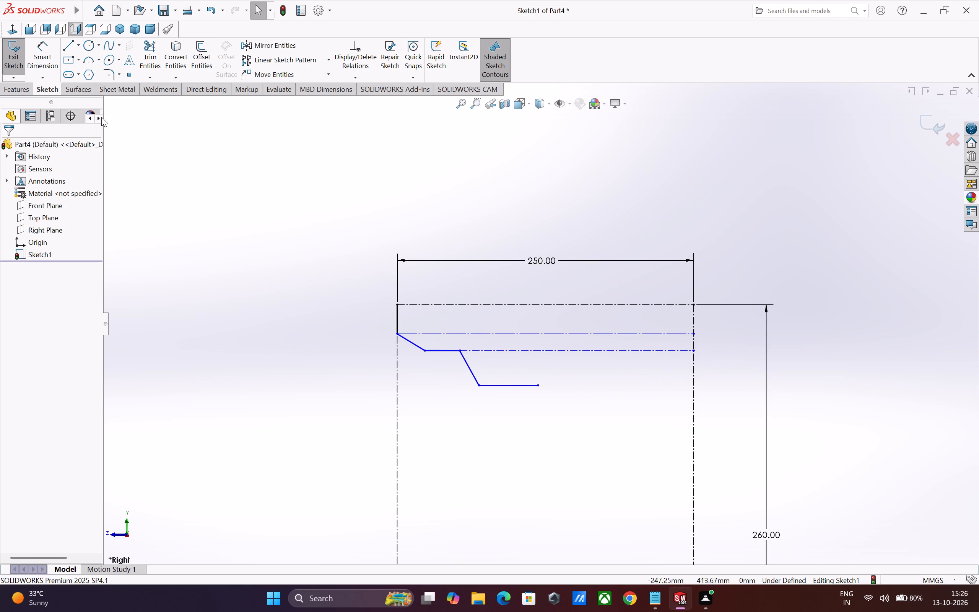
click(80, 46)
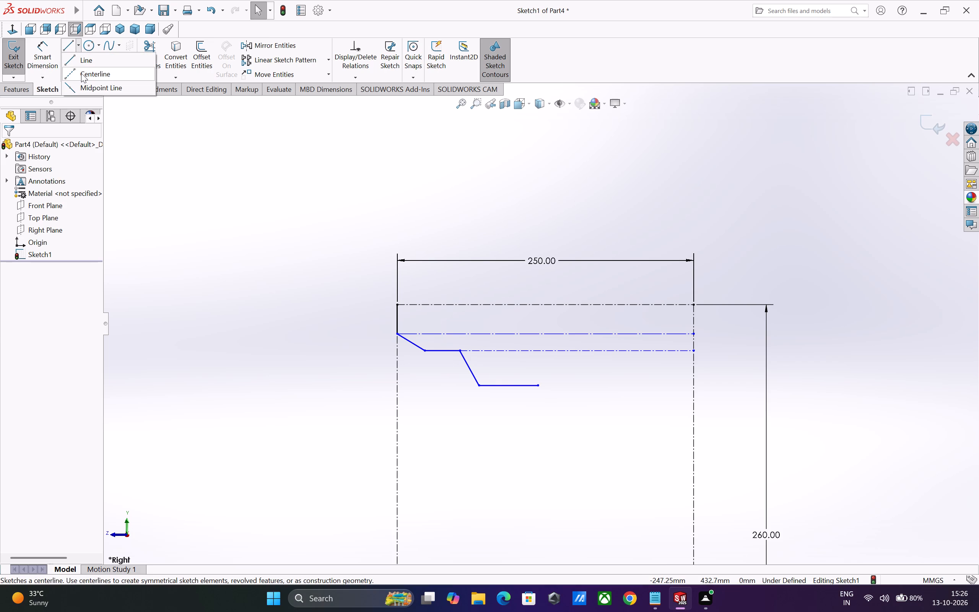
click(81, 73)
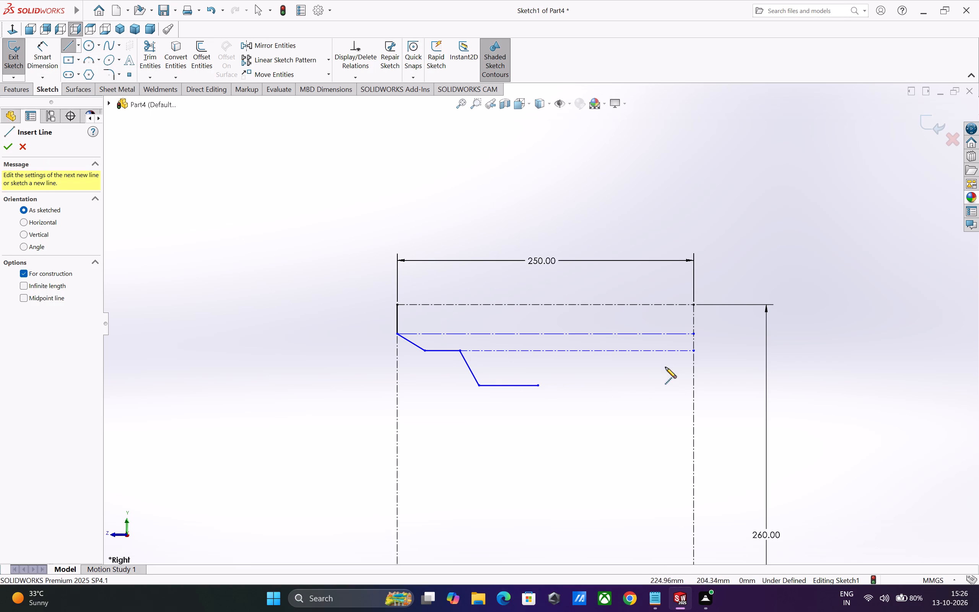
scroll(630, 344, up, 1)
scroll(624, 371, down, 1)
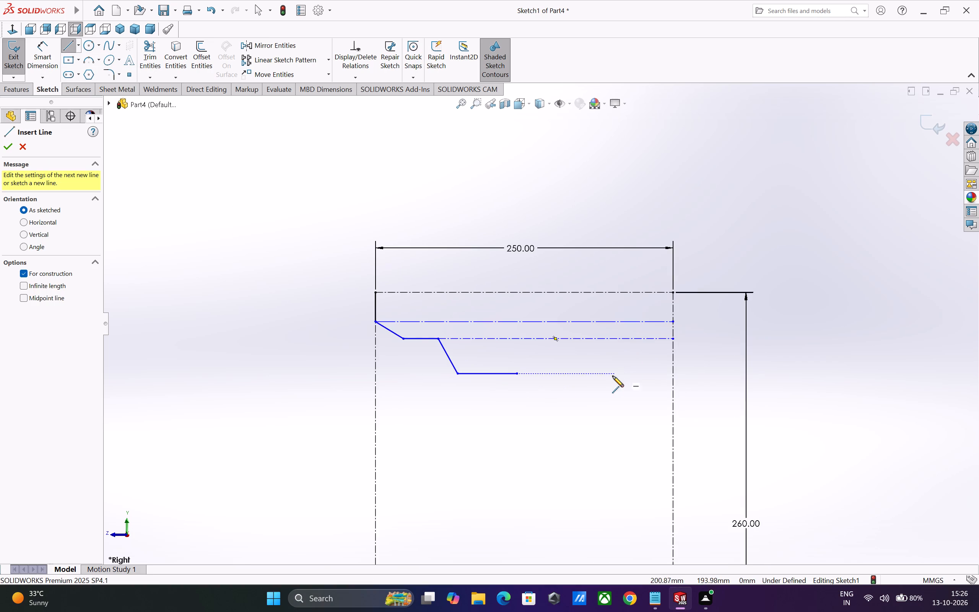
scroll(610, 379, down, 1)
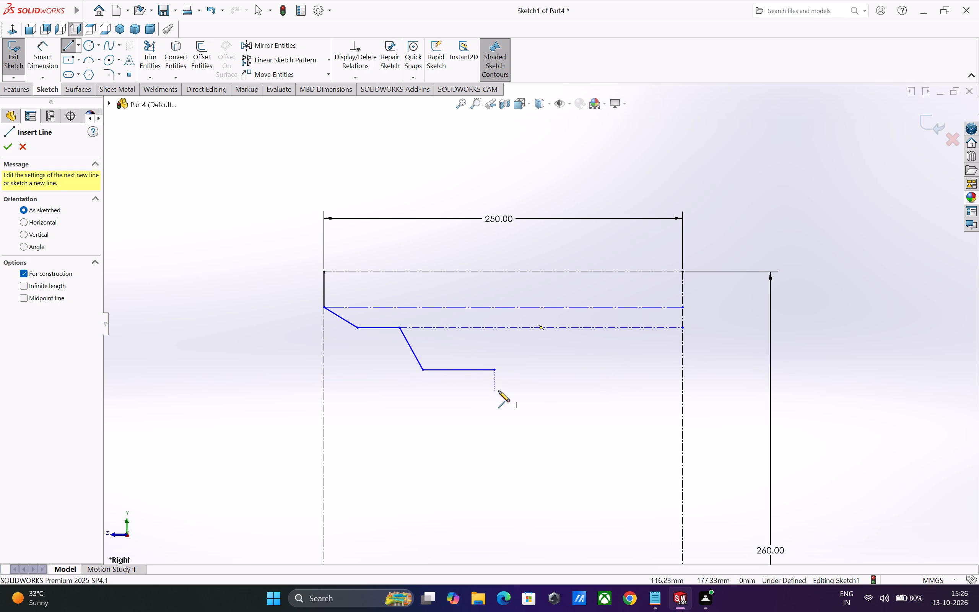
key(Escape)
Dimension the profile's short vertical line as 4 mm.
click(39, 60)
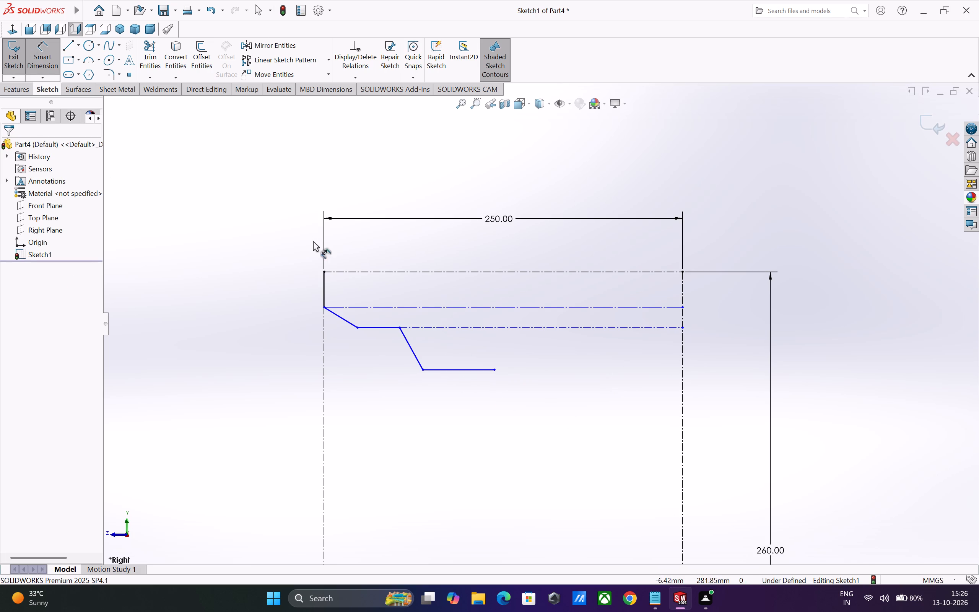
scroll(342, 314, down, 1)
click(330, 298)
click(288, 289)
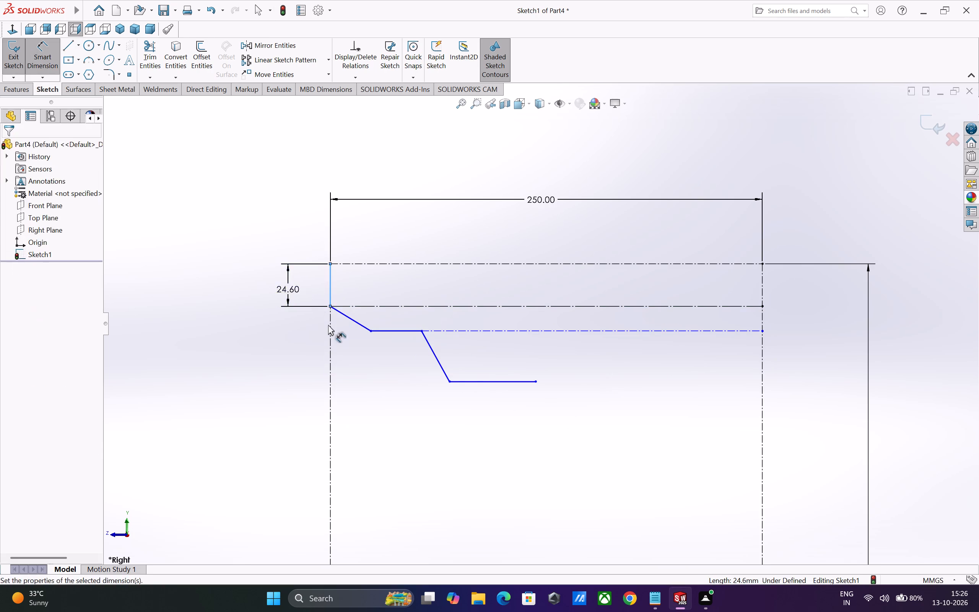
key(4)
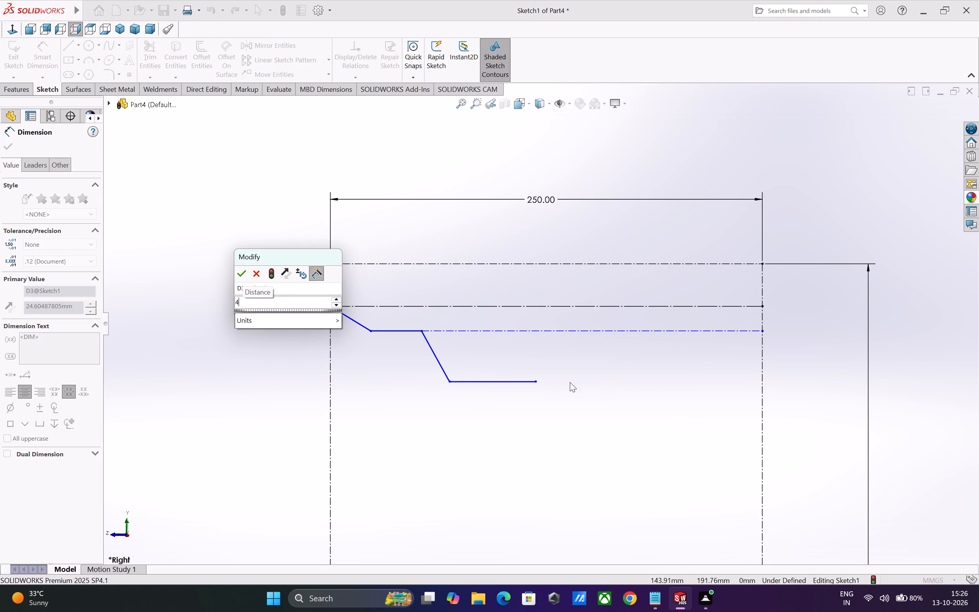
key(Return)
Dimension the angle between the profile's first sloped line and the rectangle's adjacent vertical construction line as 60 degrees.
scroll(379, 278, down, 5)
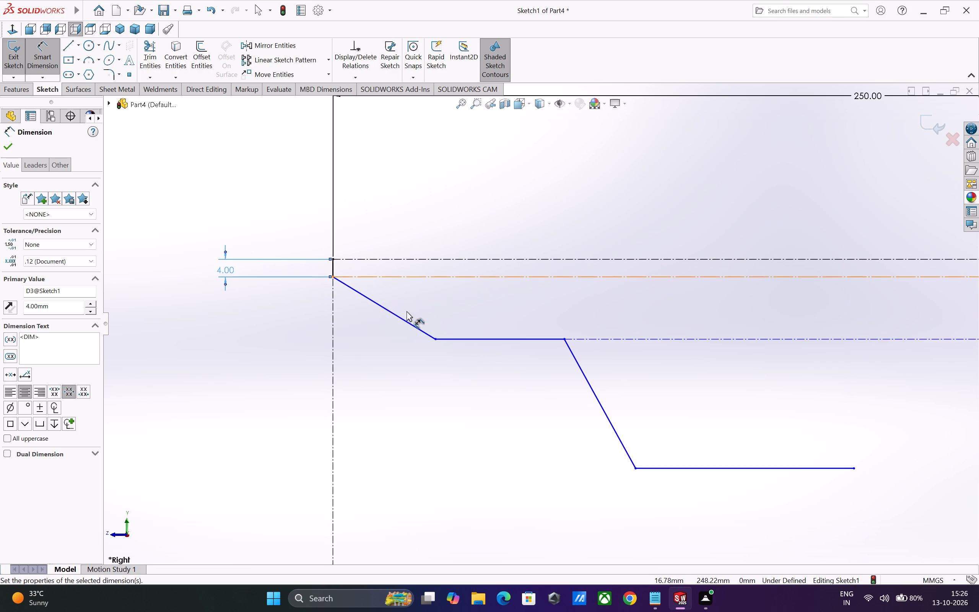
click(380, 304)
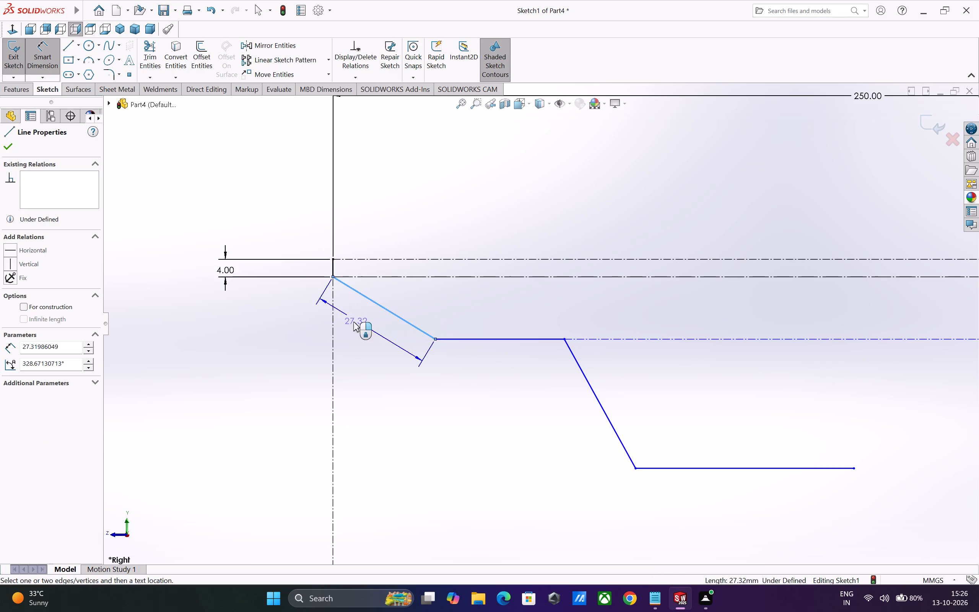
click(333, 317)
click(366, 347)
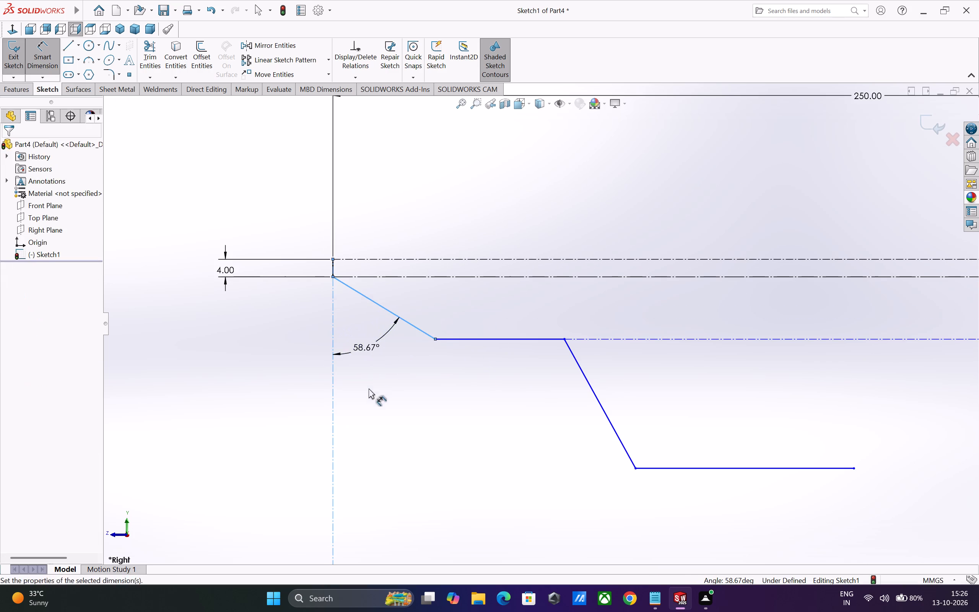
key(6)
key(0)
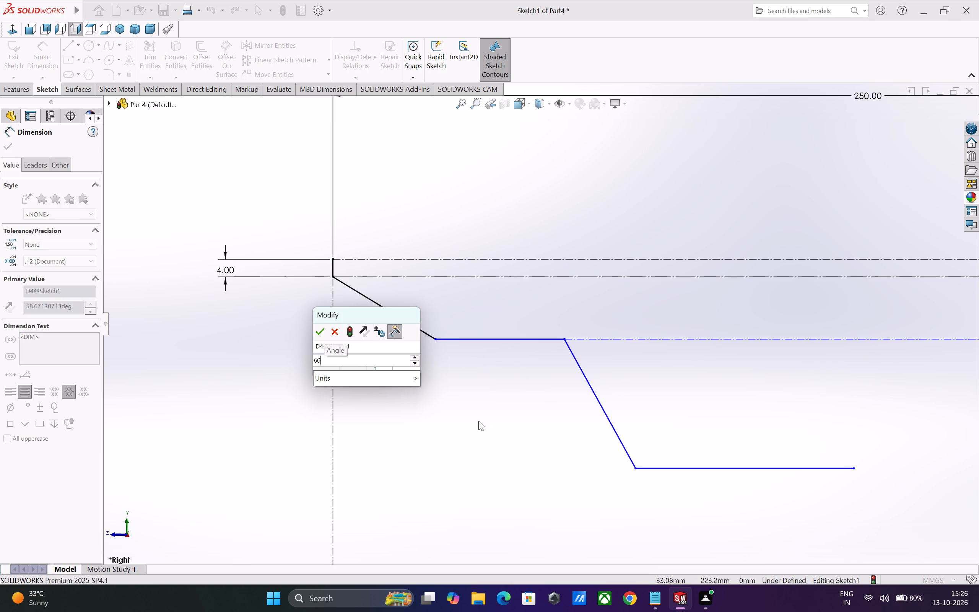
key(Return)
Dimension the vertical distance from the construction rectangle's upper line to the profile's first horizontal line as 12 mm.
scroll(441, 390, up, 1)
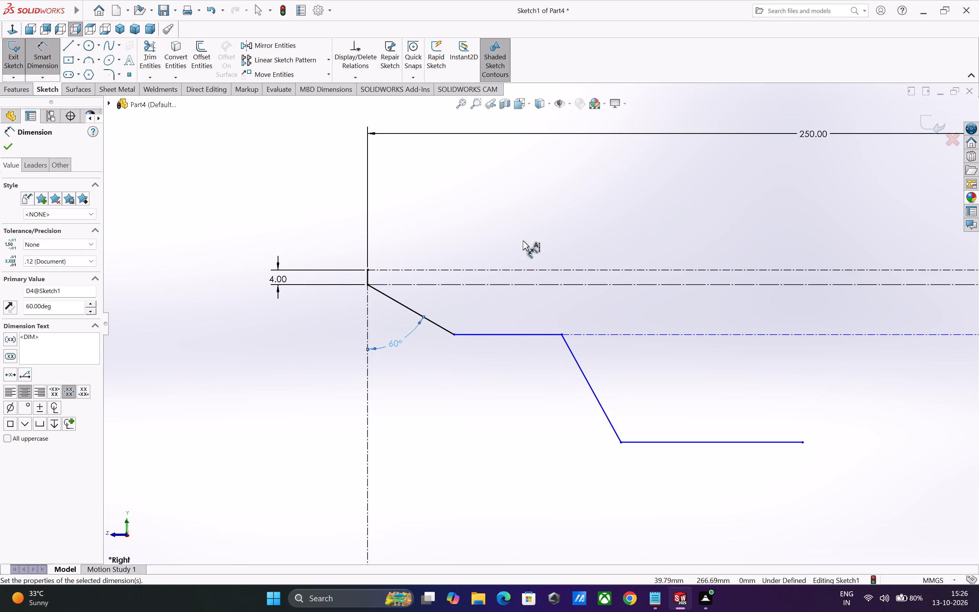
click(443, 270)
click(491, 332)
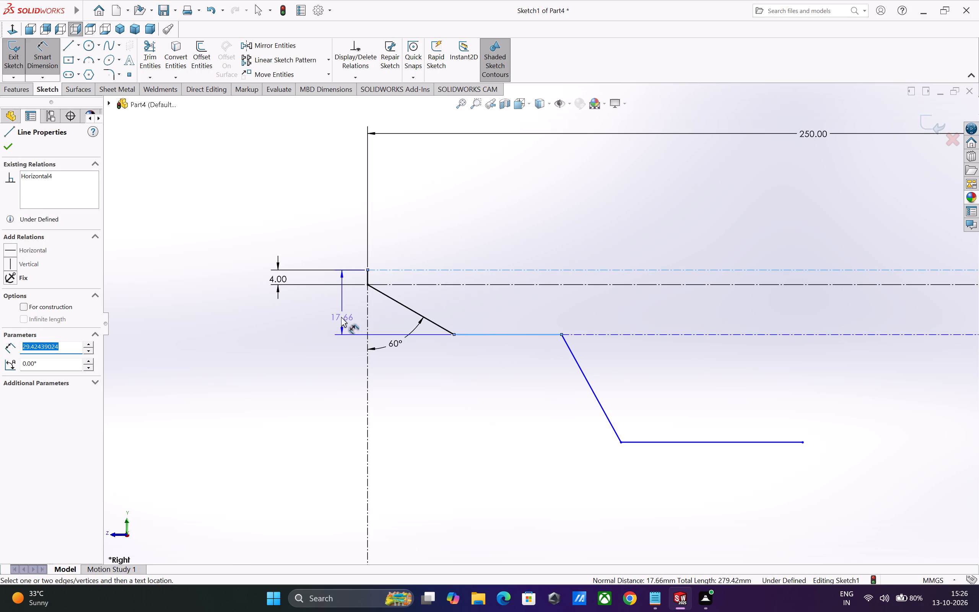
click(341, 317)
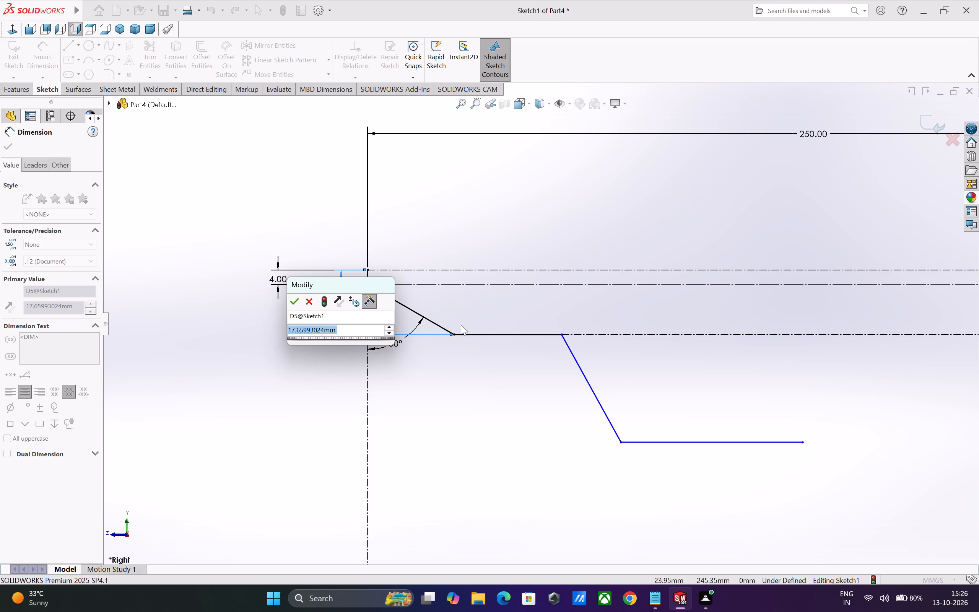
text(12)
key(Return)
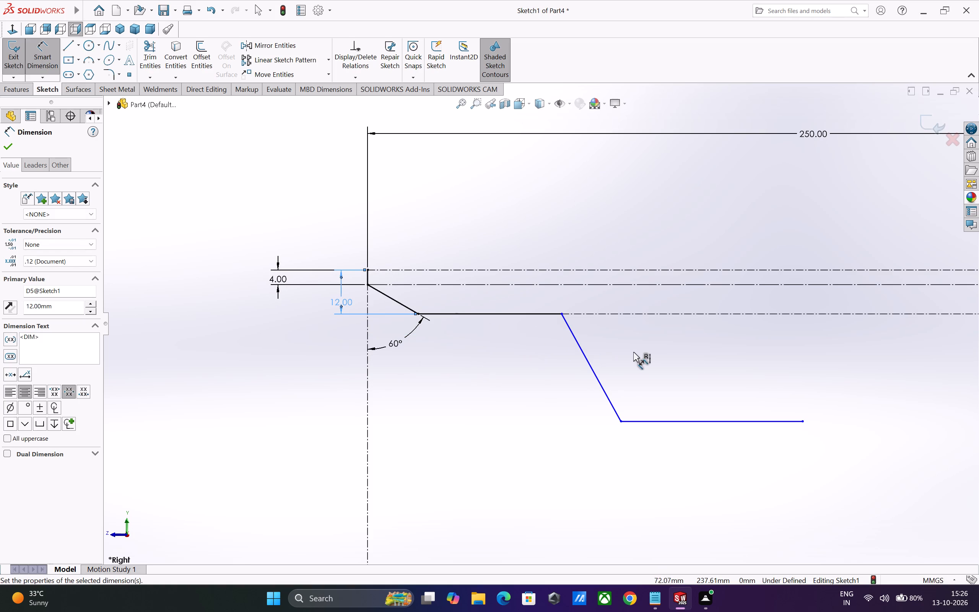
Dimension the vertical distance from the lower centerline to the profile's last horizontal line as 12 mm.
click(682, 272)
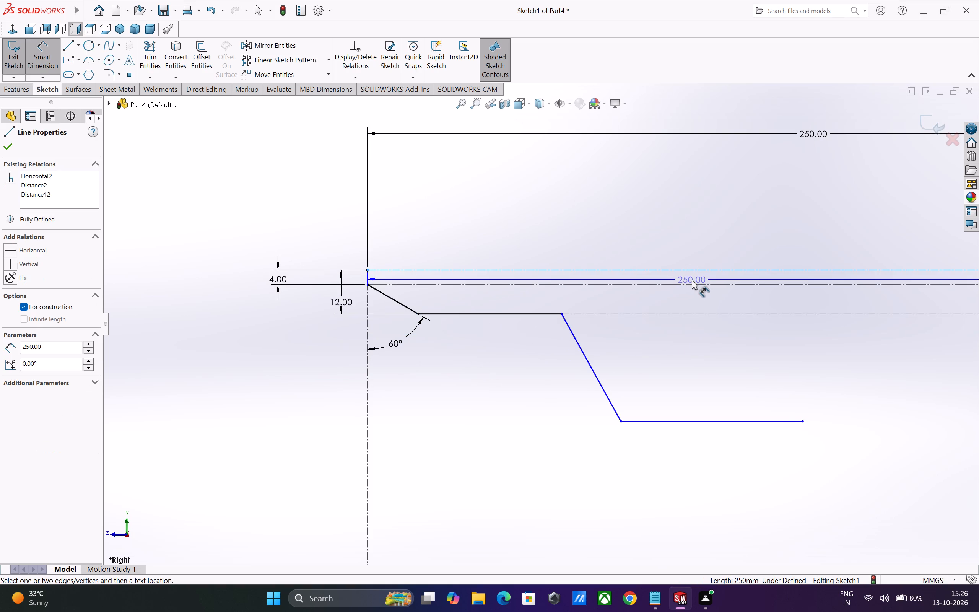
key(Escape)
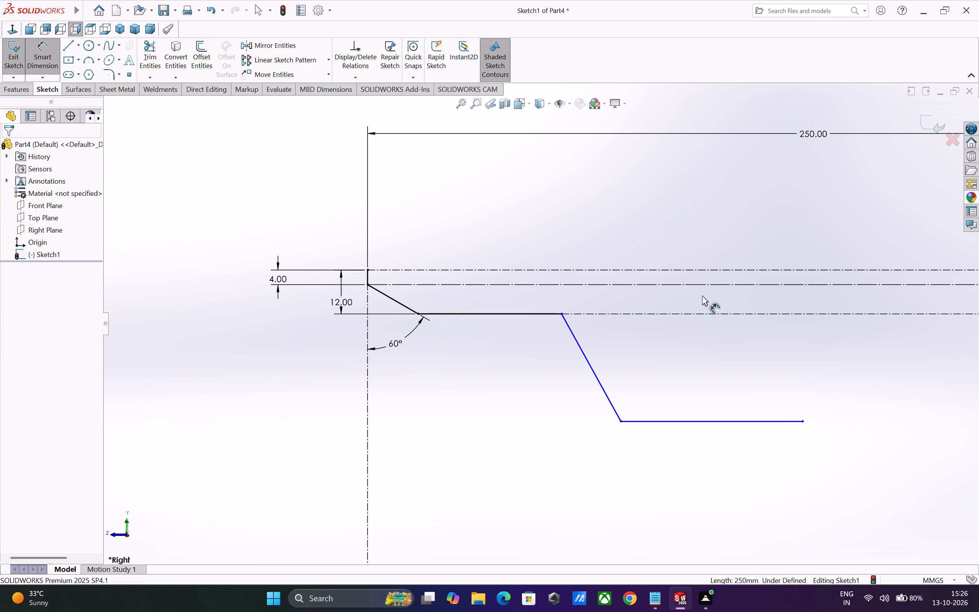
click(686, 314)
click(696, 420)
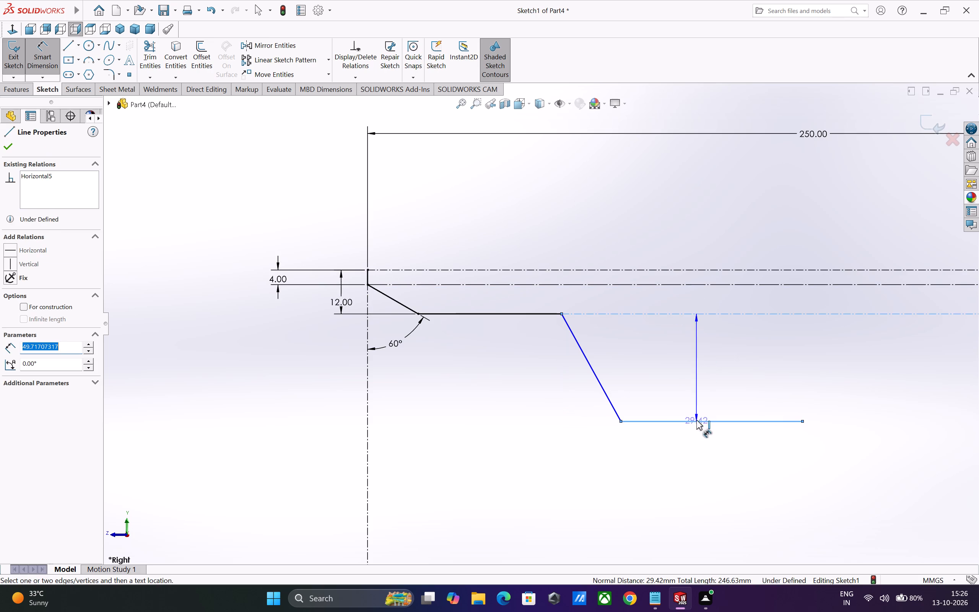
click(306, 398)
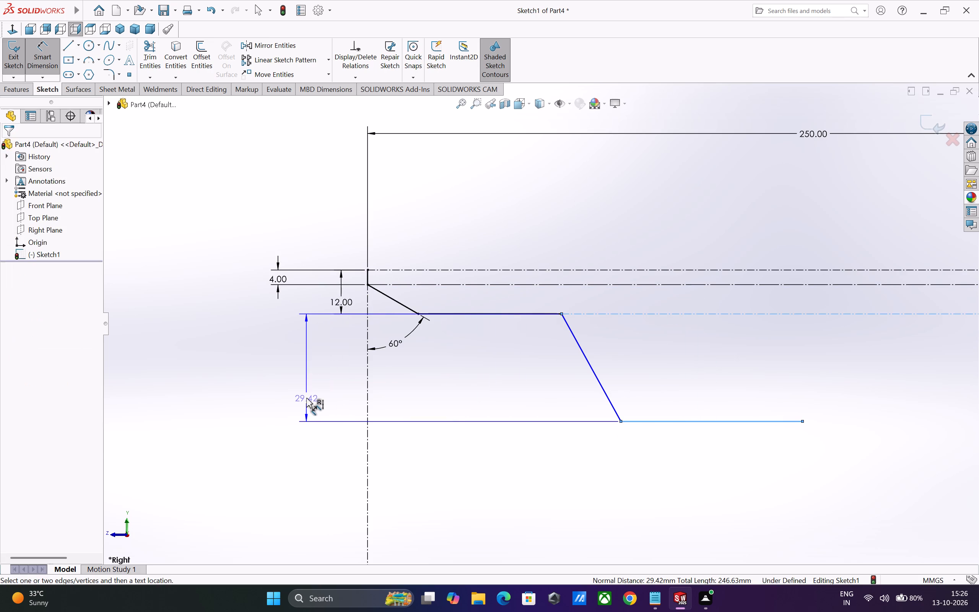
text(12)
key(Return)
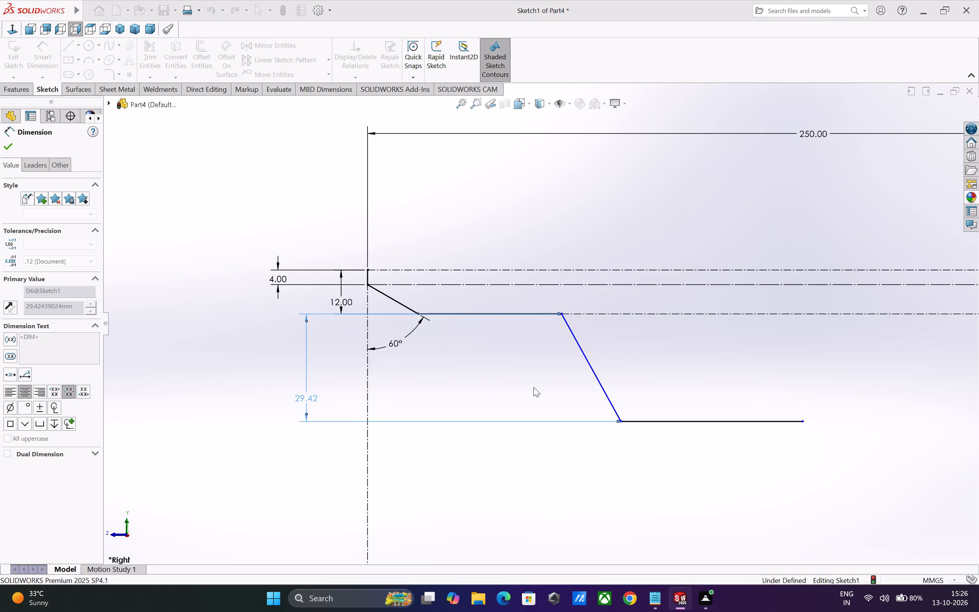
scroll(522, 383, up, 2)
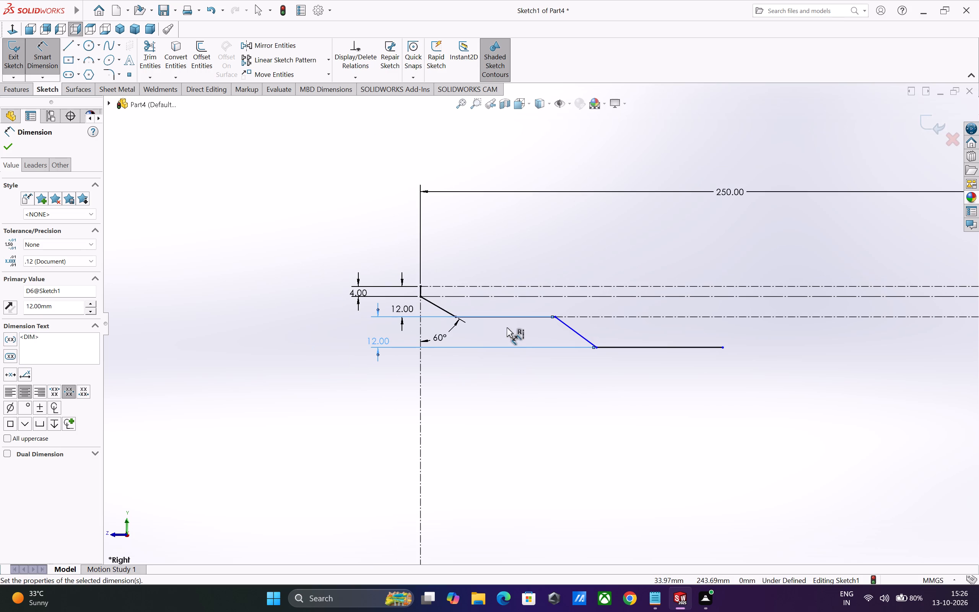
scroll(559, 322, down, 1)
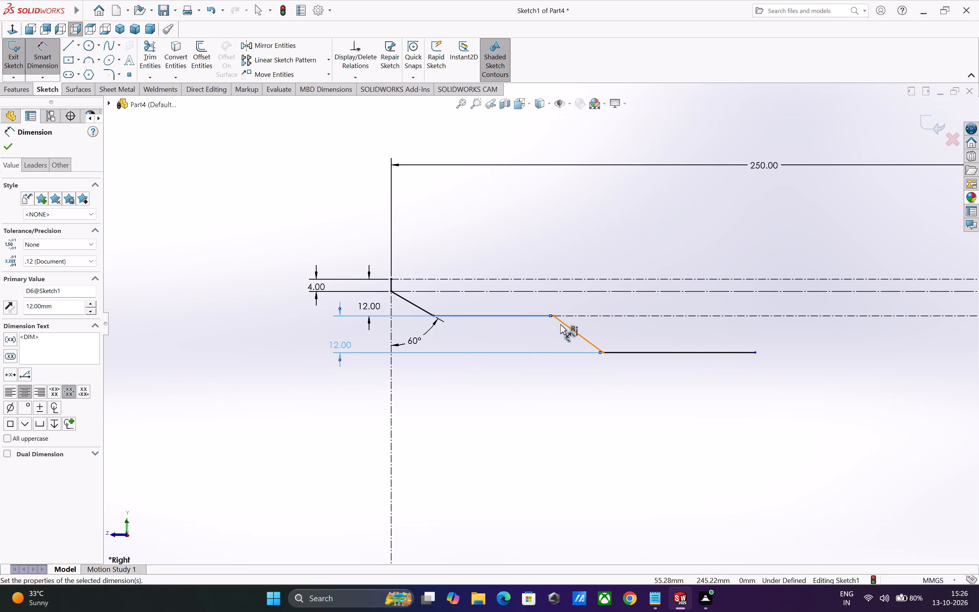
click(309, 386)
Dimension the angle between the profile's first horizontal line and its second sloped line as 120 degrees.
scroll(465, 333, down, 2)
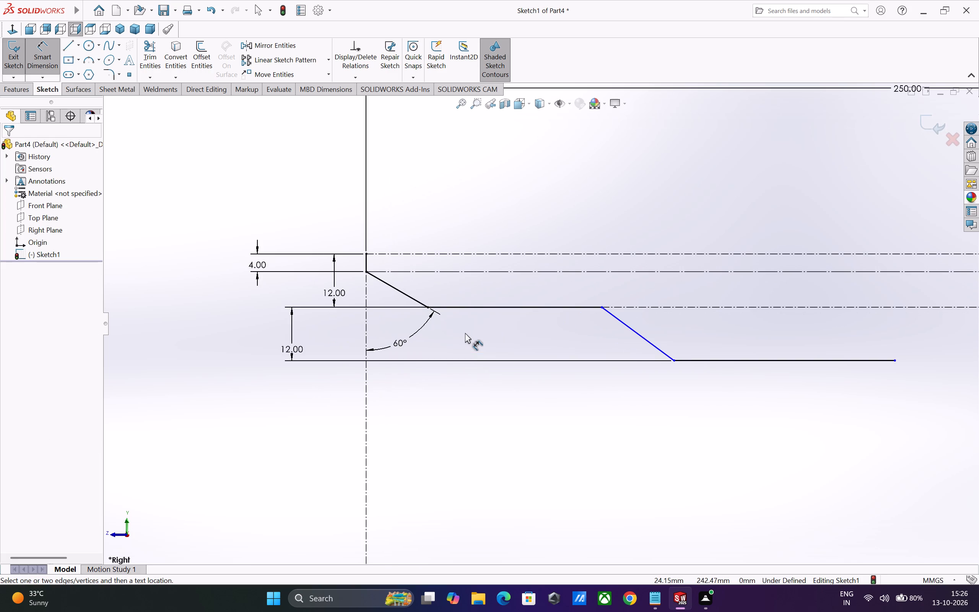
click(565, 306)
click(628, 328)
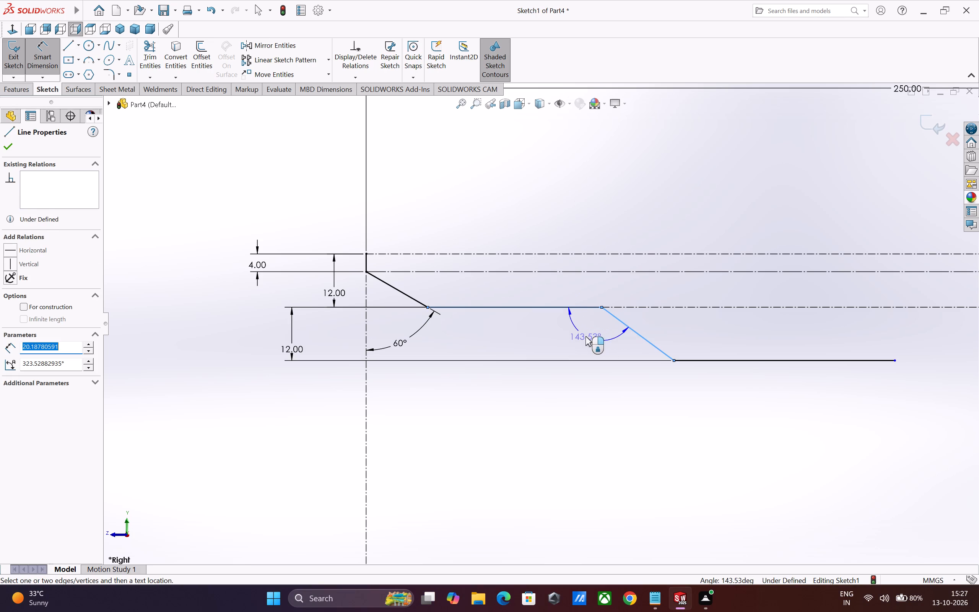
click(585, 337)
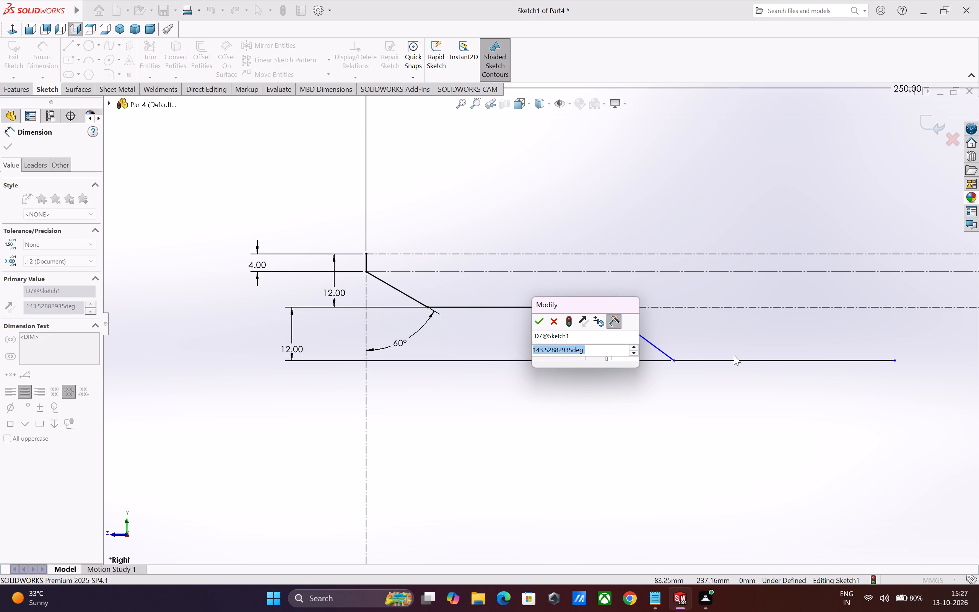
key(1)
text(20)
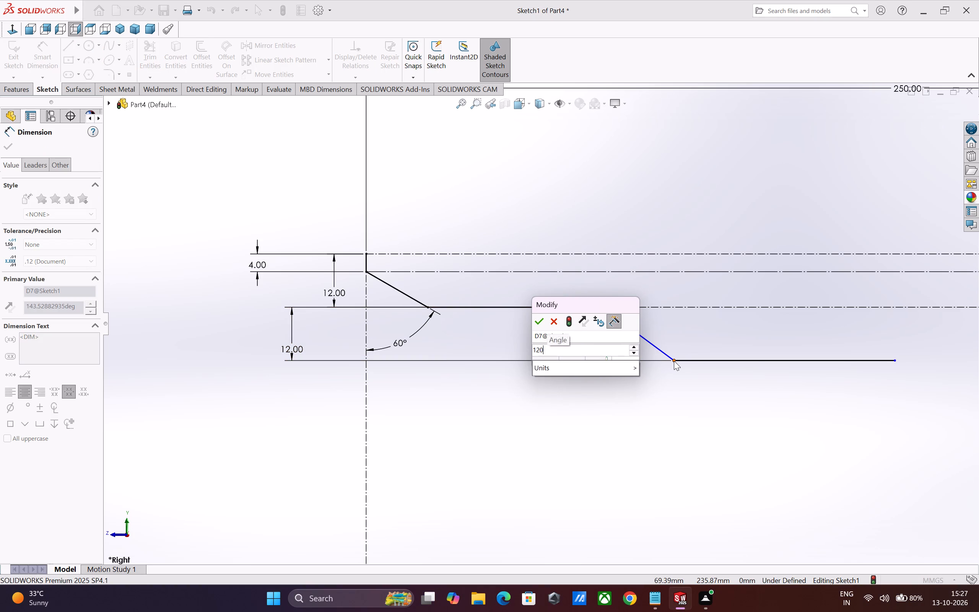
key(Return)
Dimension the length of the profile's first horizontal line, between the two slopes, as 20 mm.
scroll(609, 319, down, 4)
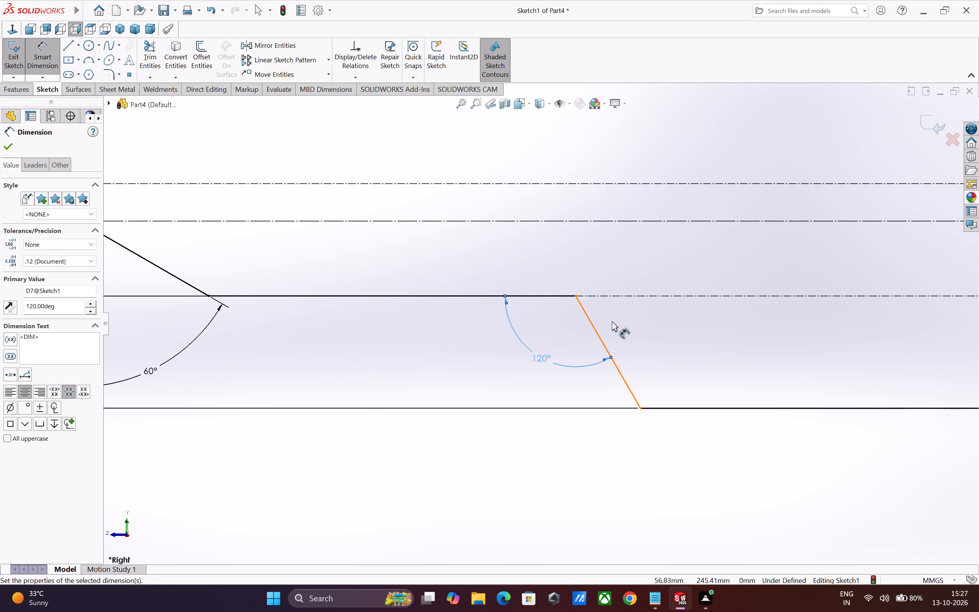
click(390, 296)
click(402, 256)
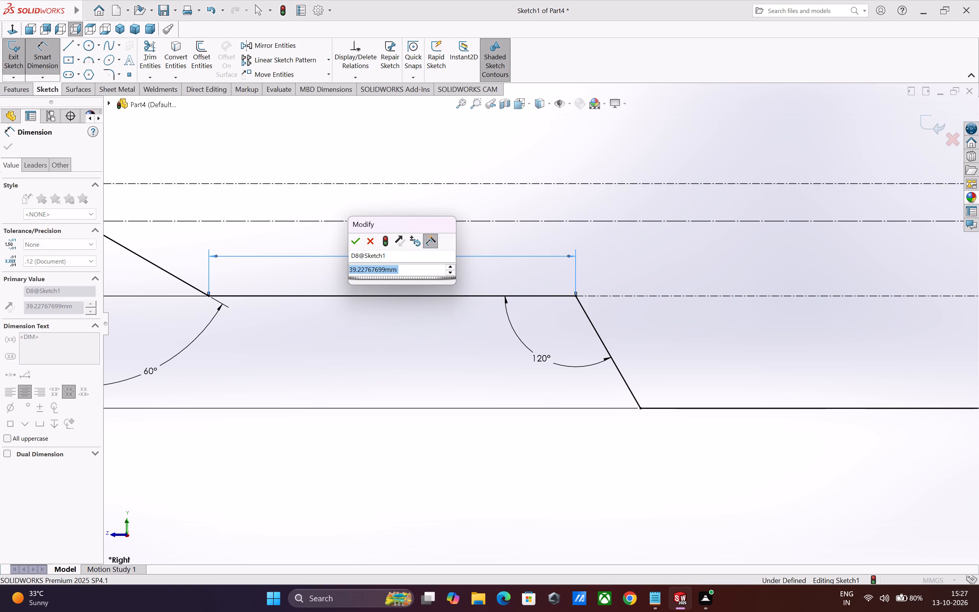
key(2)
key(0)
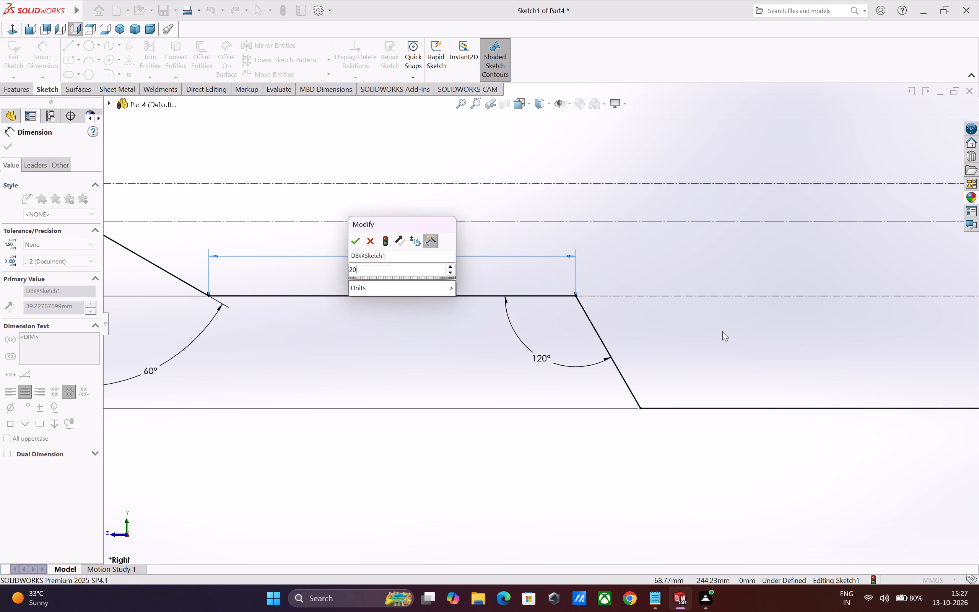
key(Return)
scroll(522, 326, up, 5)
scroll(431, 312, down, 2)
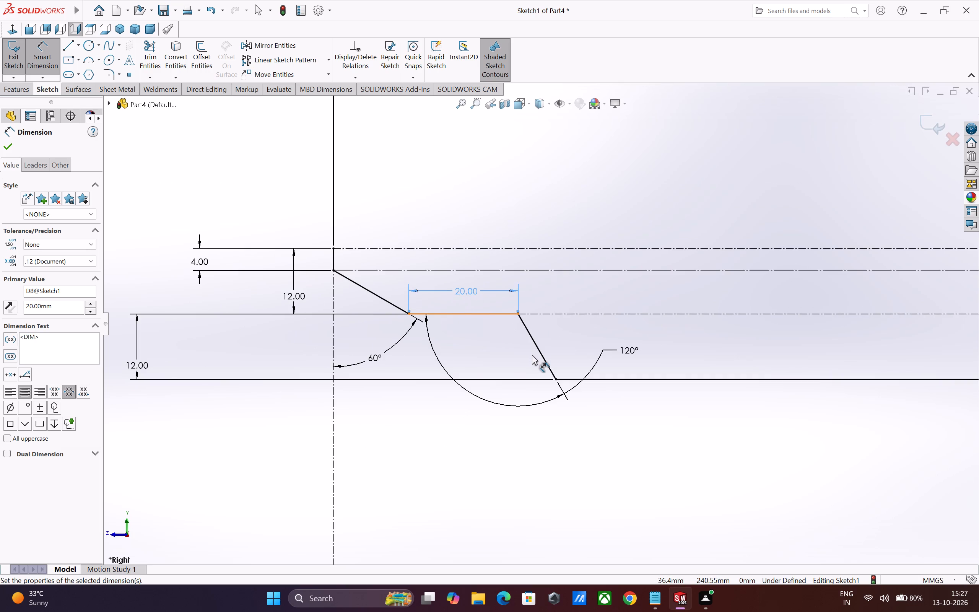
scroll(514, 348, down, 1)
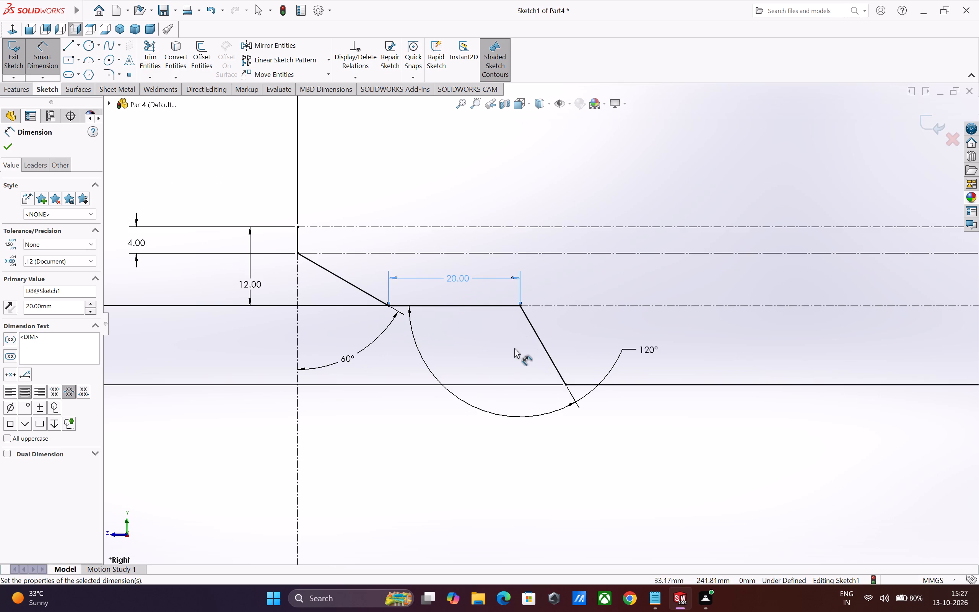
Continue the profile with a slope about 29 mm long, a horizontal about 80 mm long, a slope to the rectangle's far side, and a 4 mm vertical.
scroll(560, 365, down, 1)
scroll(569, 374, up, 5)
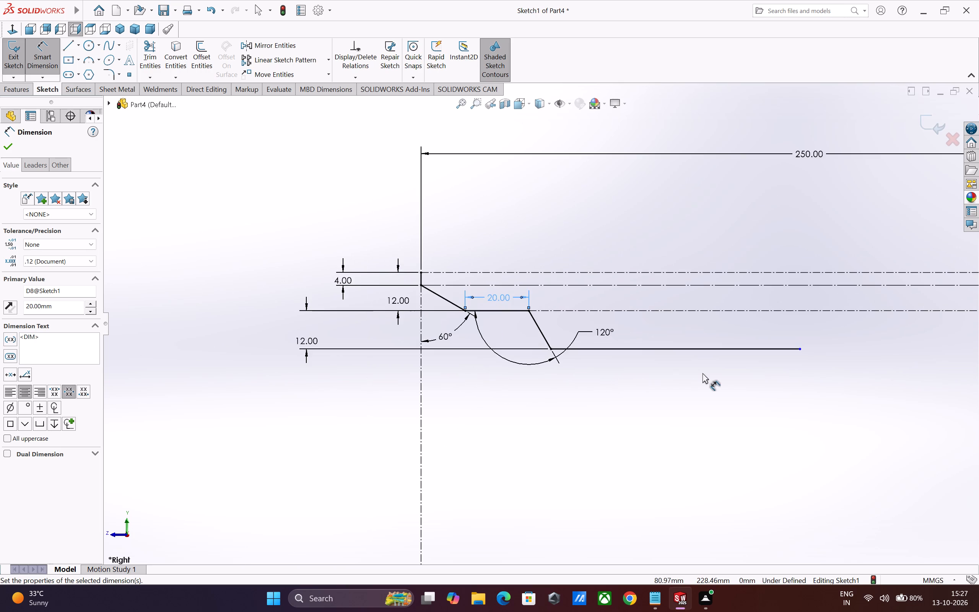
scroll(707, 373, up, 3)
scroll(841, 372, up, 2)
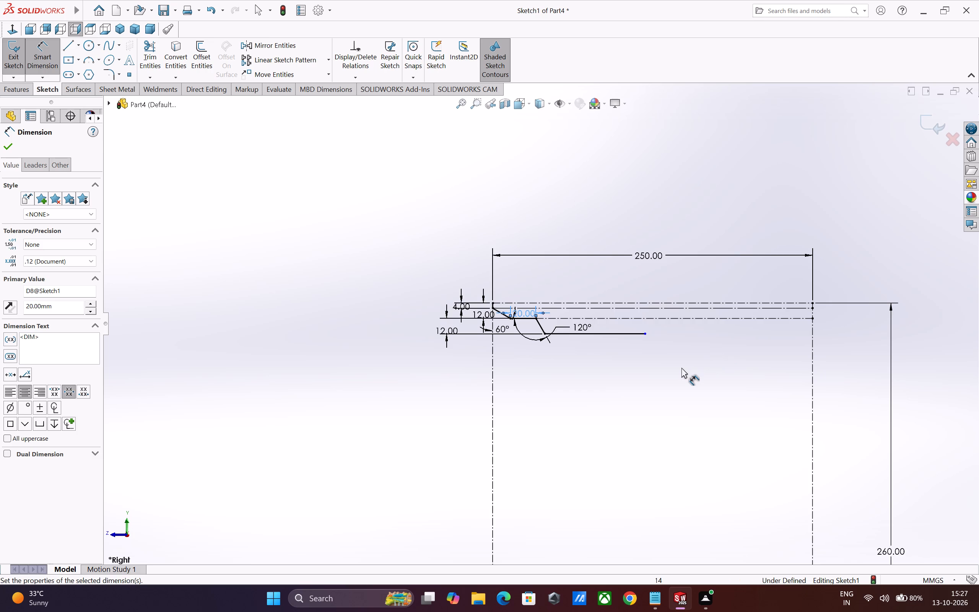
key(Escape)
click(74, 44)
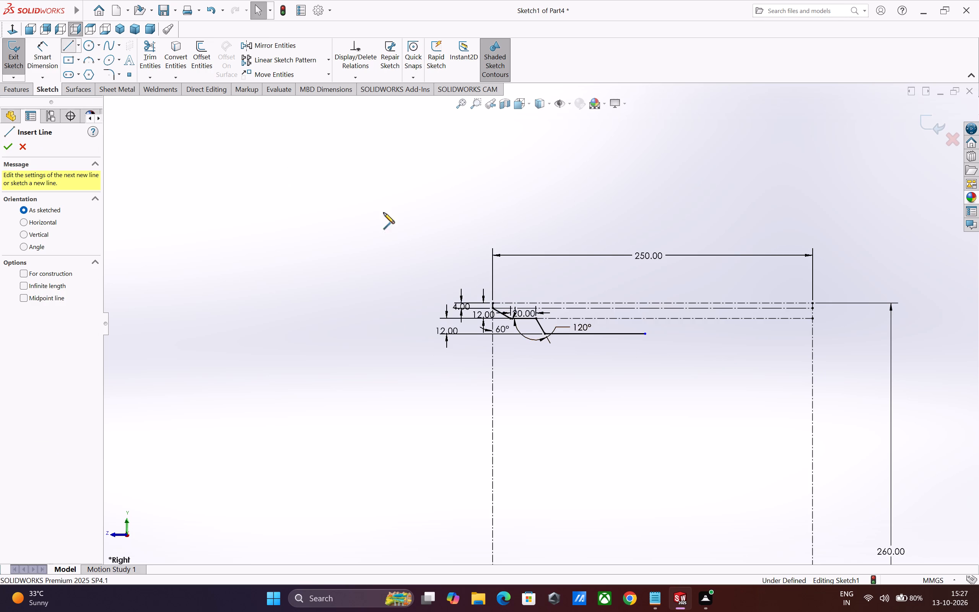
scroll(670, 359, down, 1)
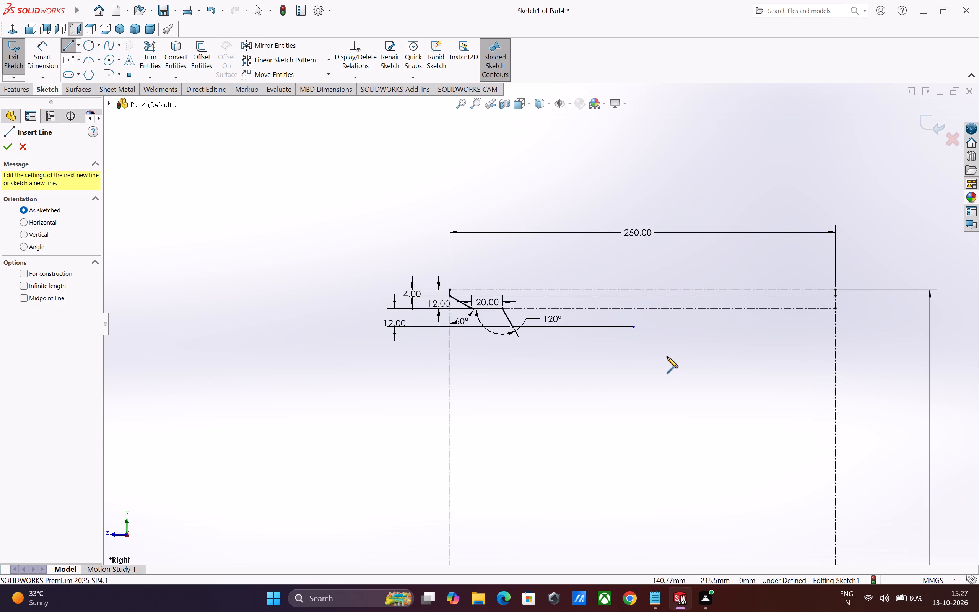
scroll(645, 330, down, 4)
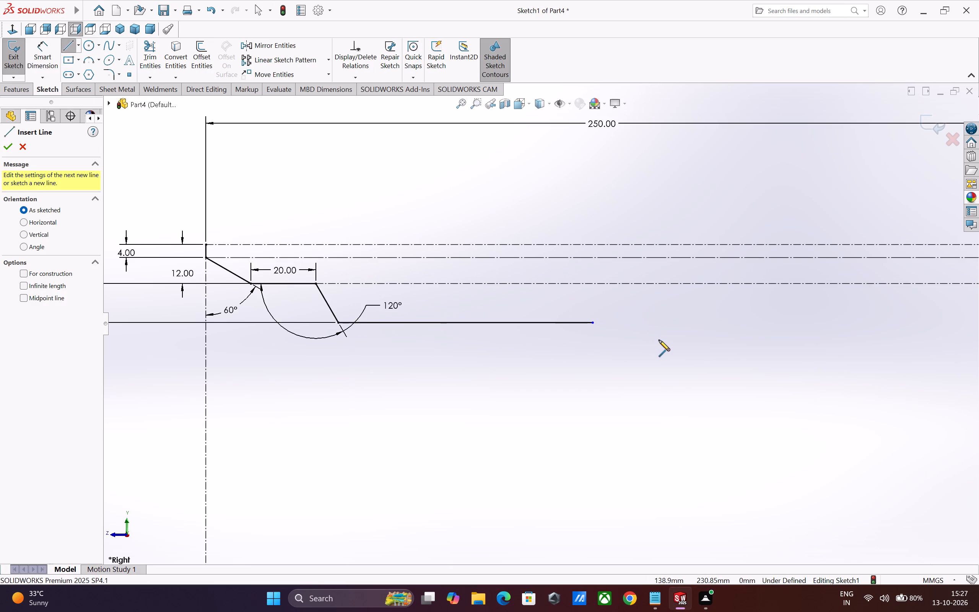
click(594, 323)
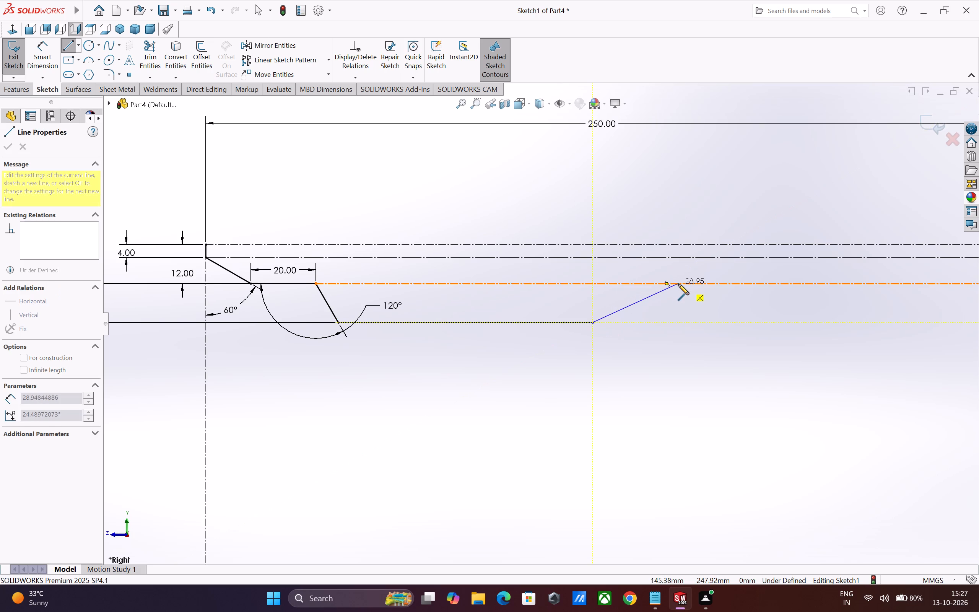
click(678, 284)
scroll(853, 286, up, 2)
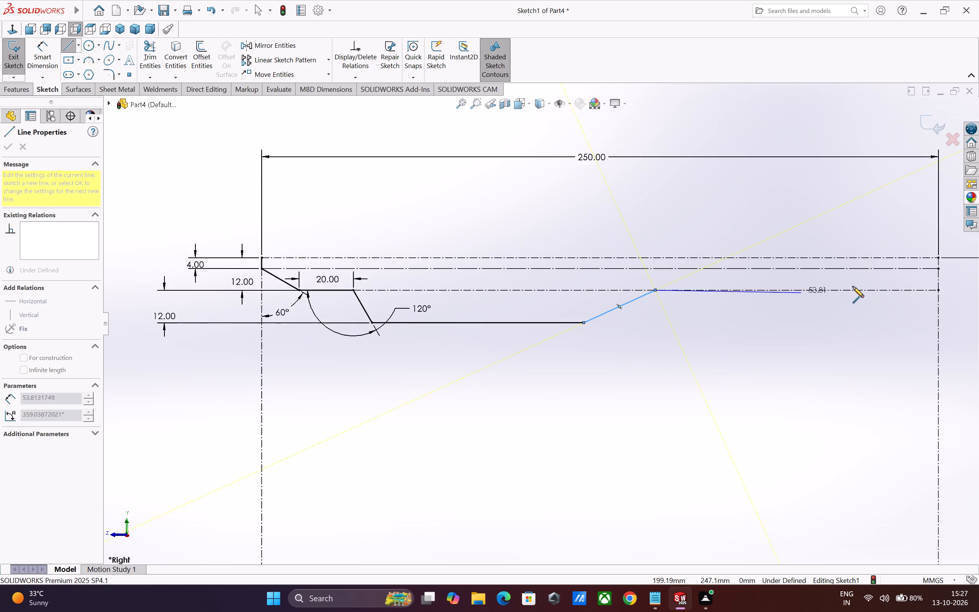
click(816, 296)
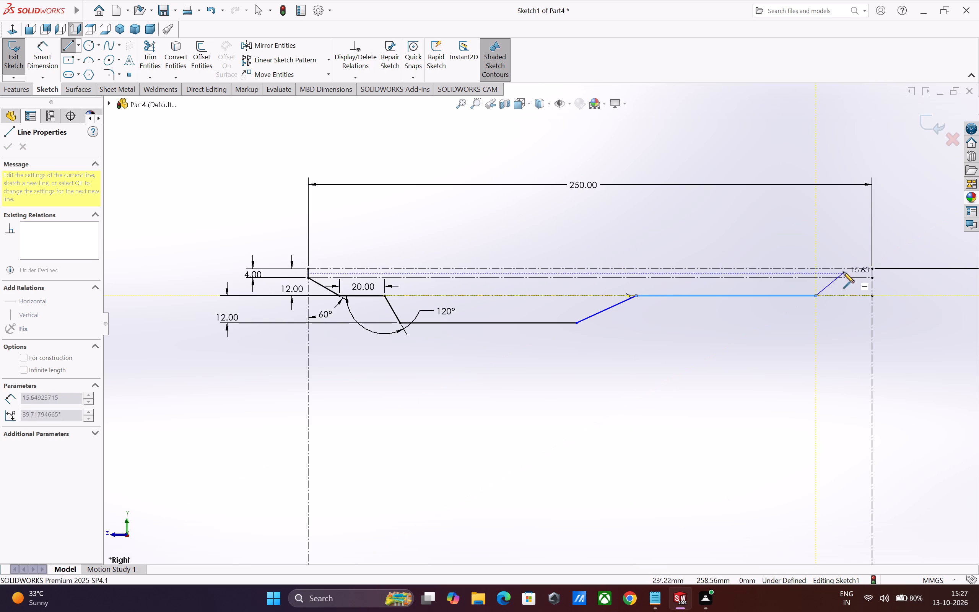
click(873, 278)
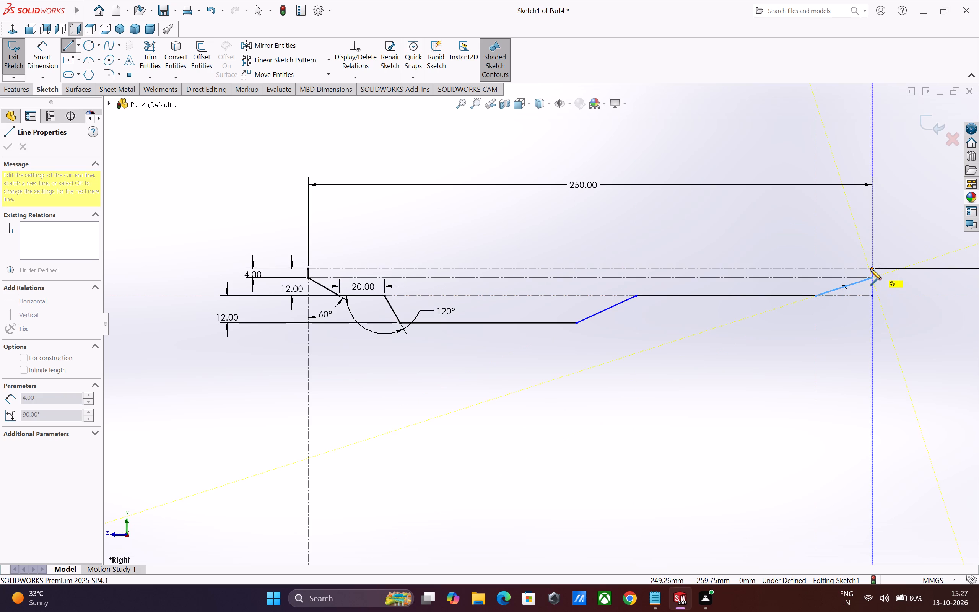
click(872, 269)
key(Escape)
key(Escape)
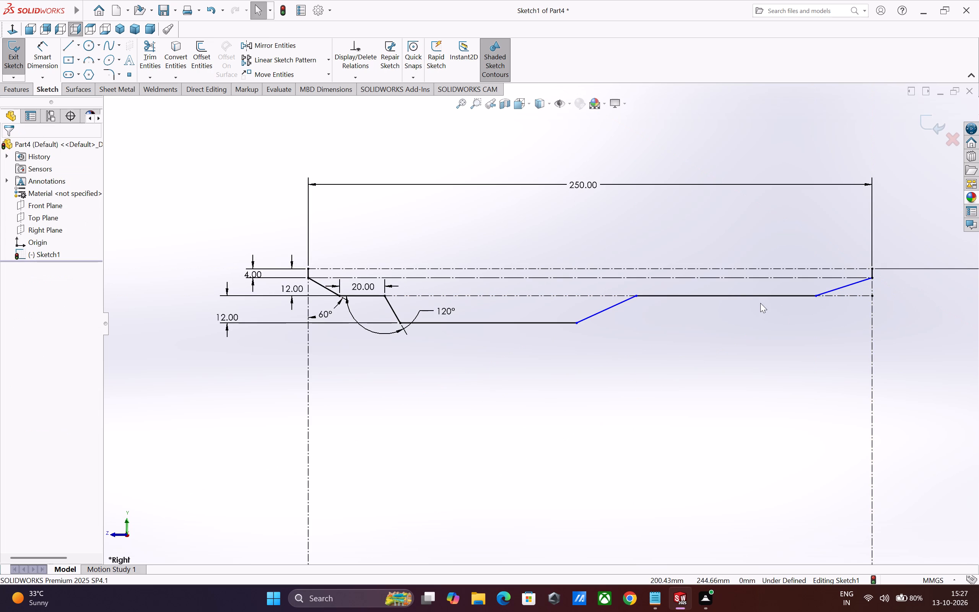
Dimension the angle between the profile's lowest horizontal line and the sloped line rising from its far end as 120 degrees.
scroll(790, 359, up, 3)
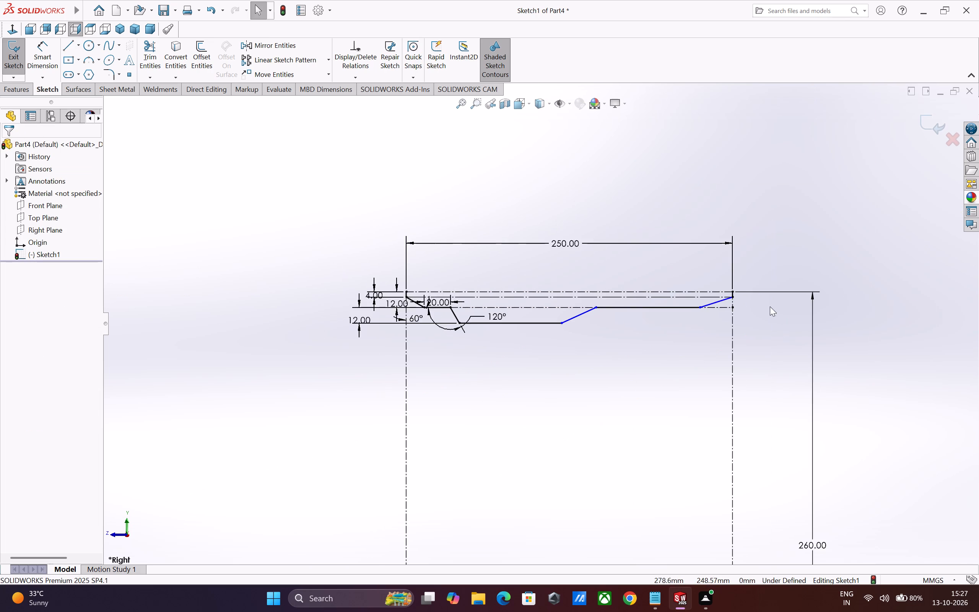
scroll(737, 306, down, 1)
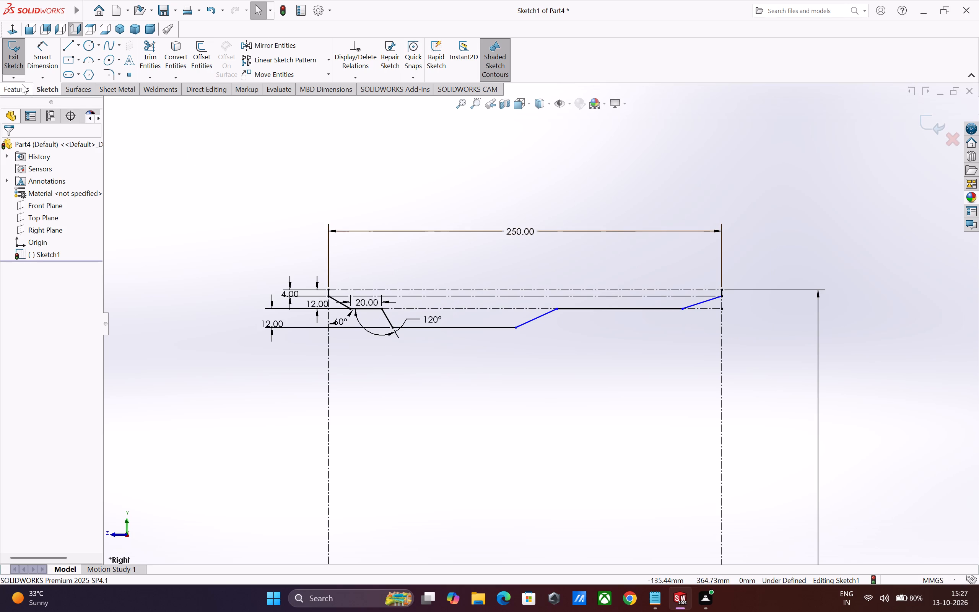
click(41, 46)
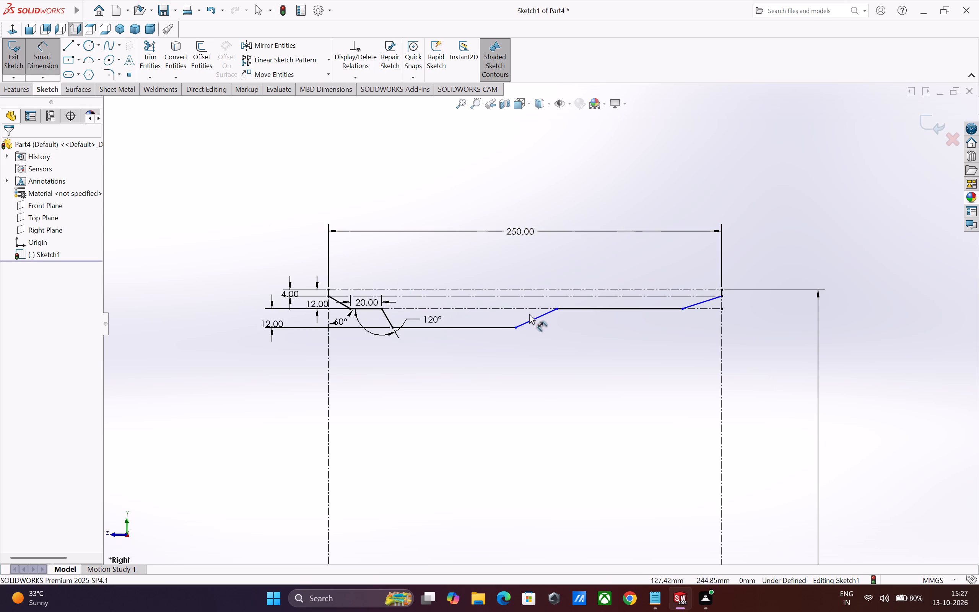
click(533, 320)
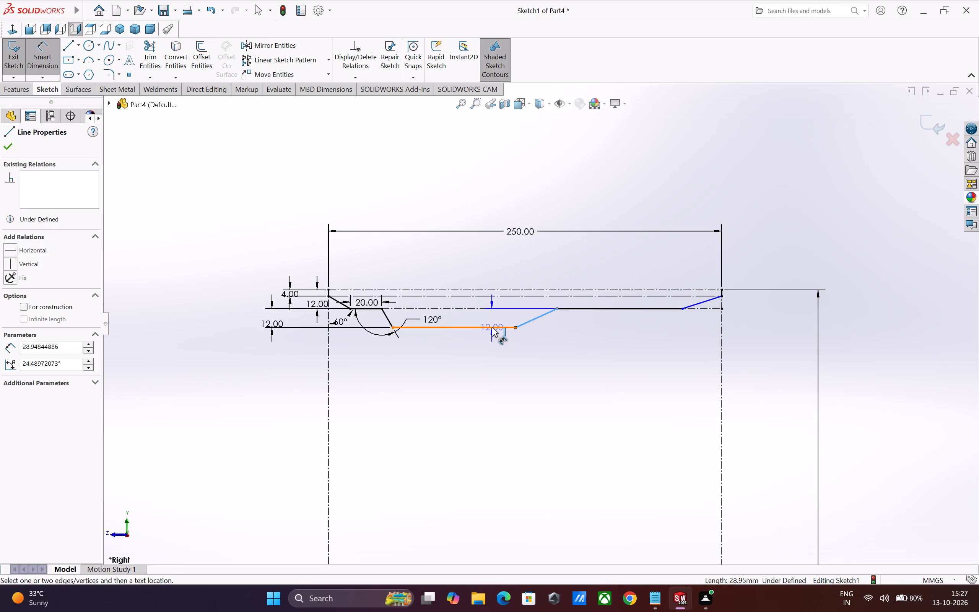
click(492, 327)
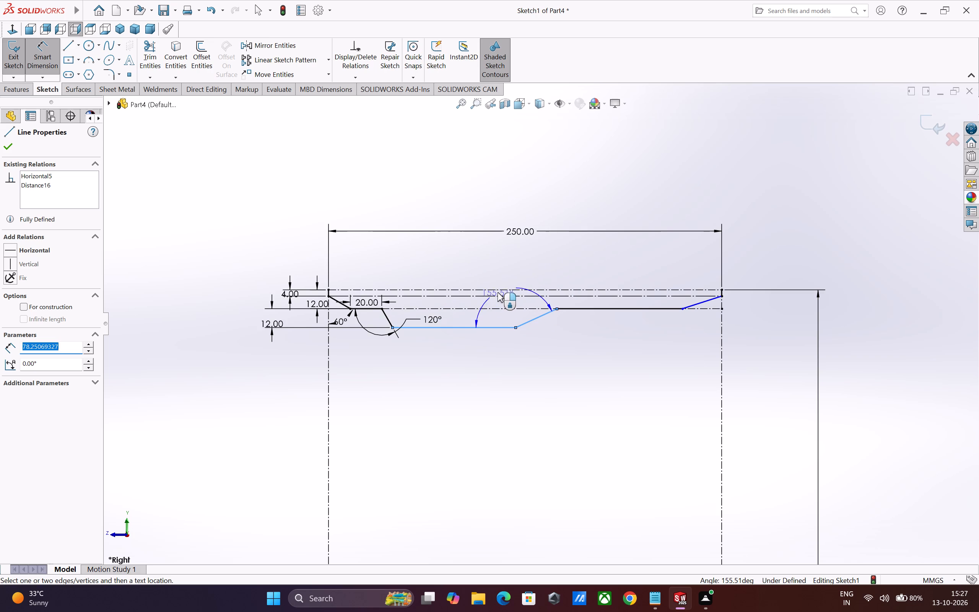
click(498, 272)
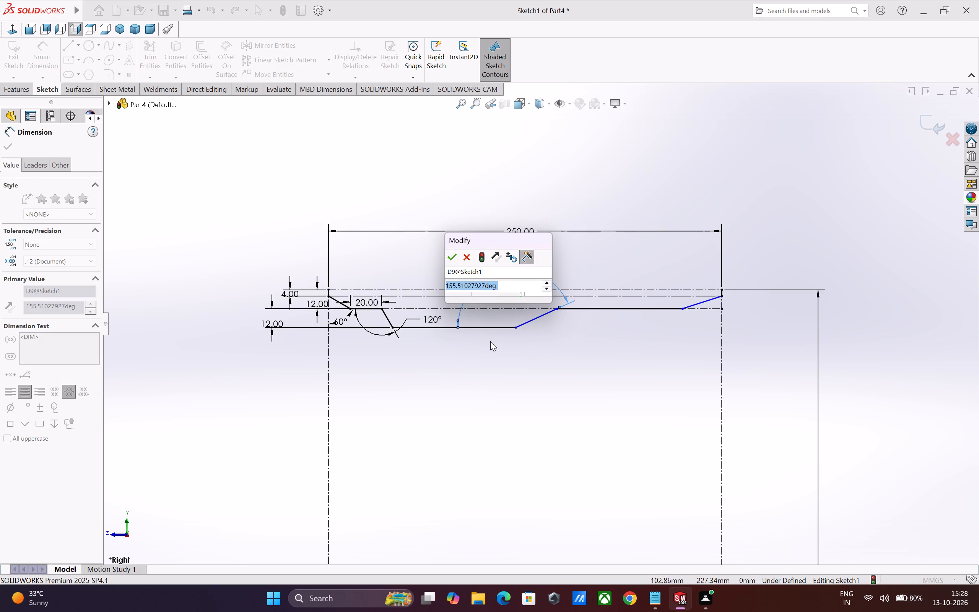
text(120)
key(Return)
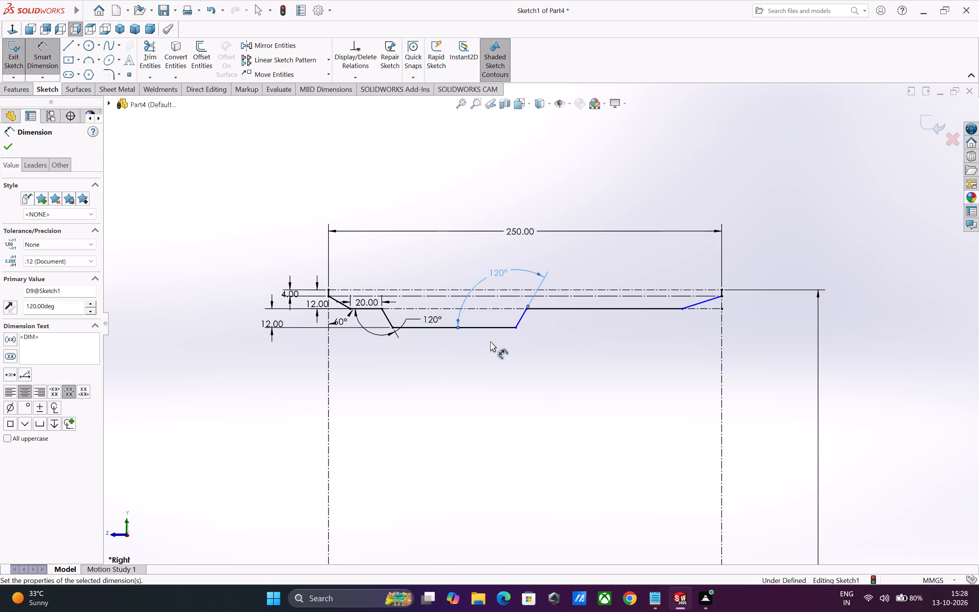
Dimension the length of the profile's lowest horizontal line as 80 mm.
click(472, 327)
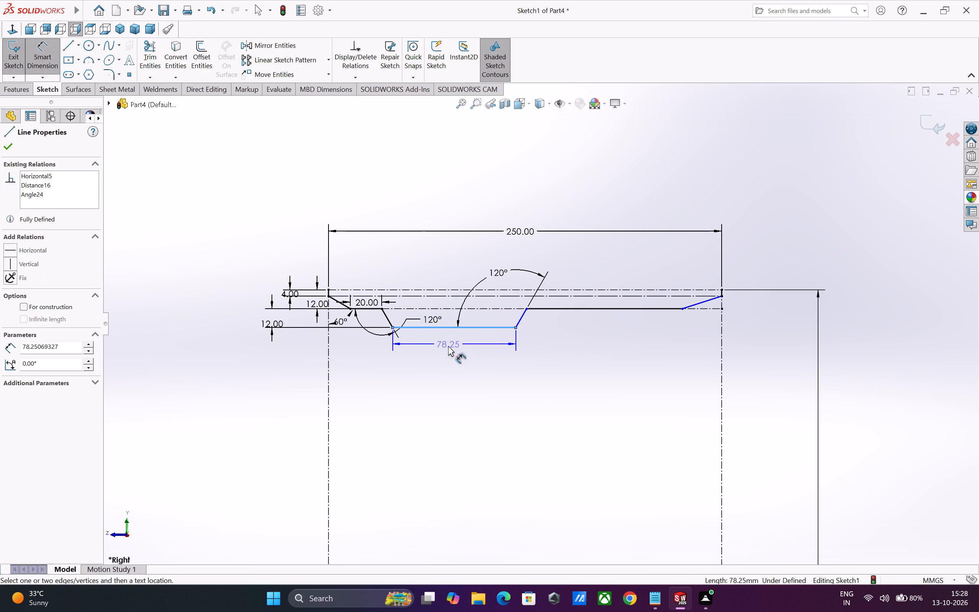
click(448, 346)
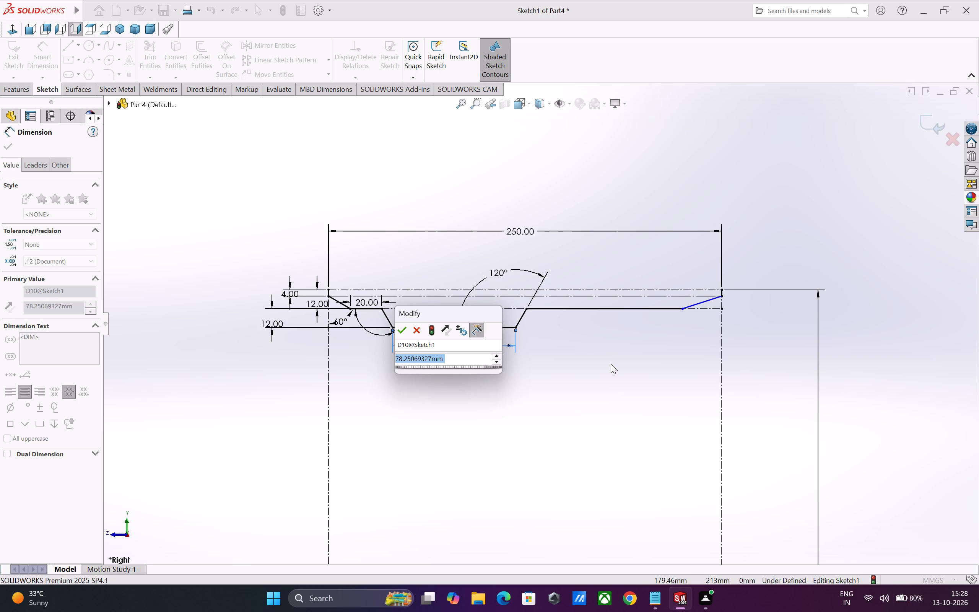
text(80)
key(Return)
Dimension the angle between the profile's last sloped line and the construction rectangle's adjacent vertical side as 60 degrees.
scroll(499, 335, down, 2)
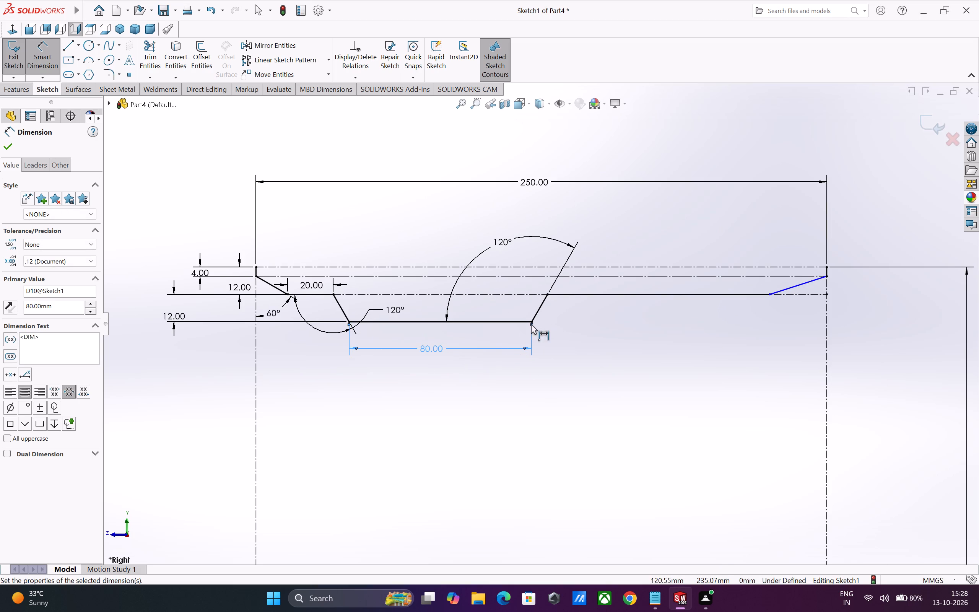
scroll(569, 296, down, 2)
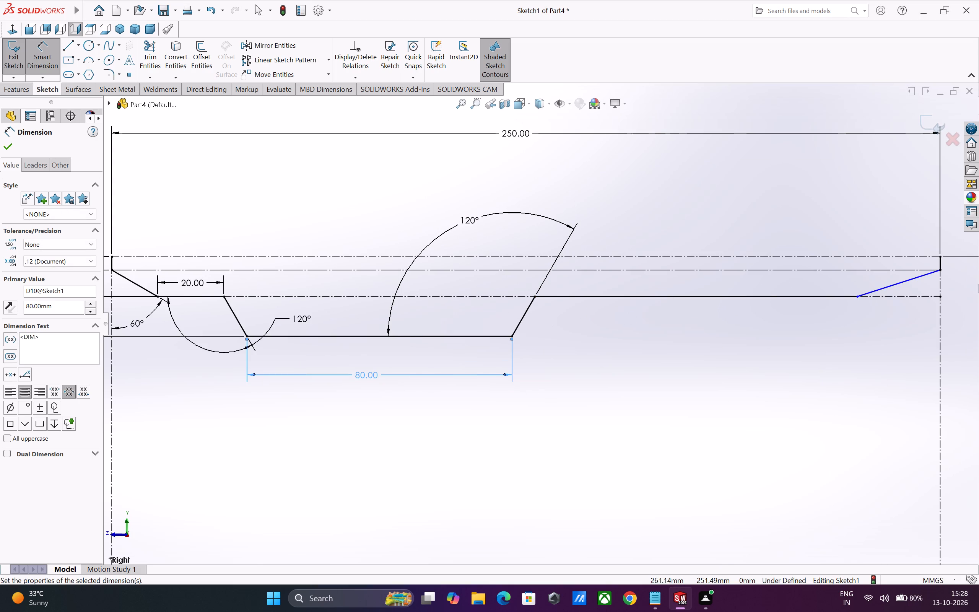
click(905, 281)
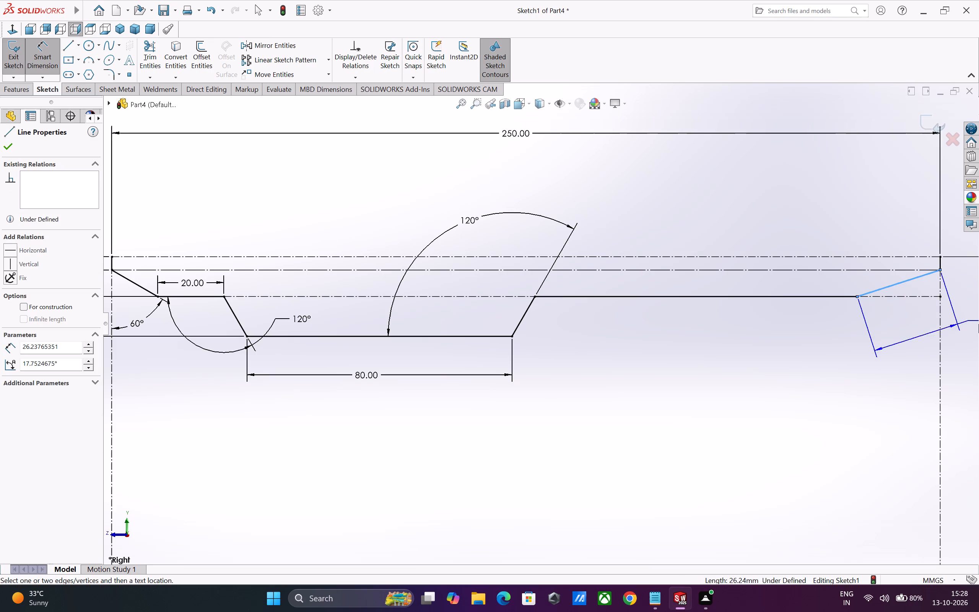
click(940, 344)
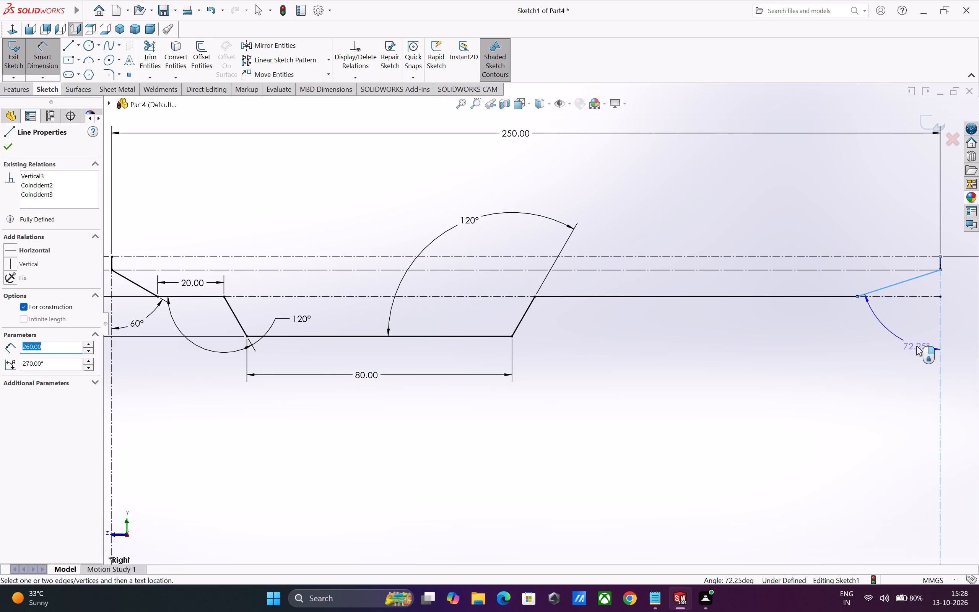
click(900, 342)
key(6)
key(0)
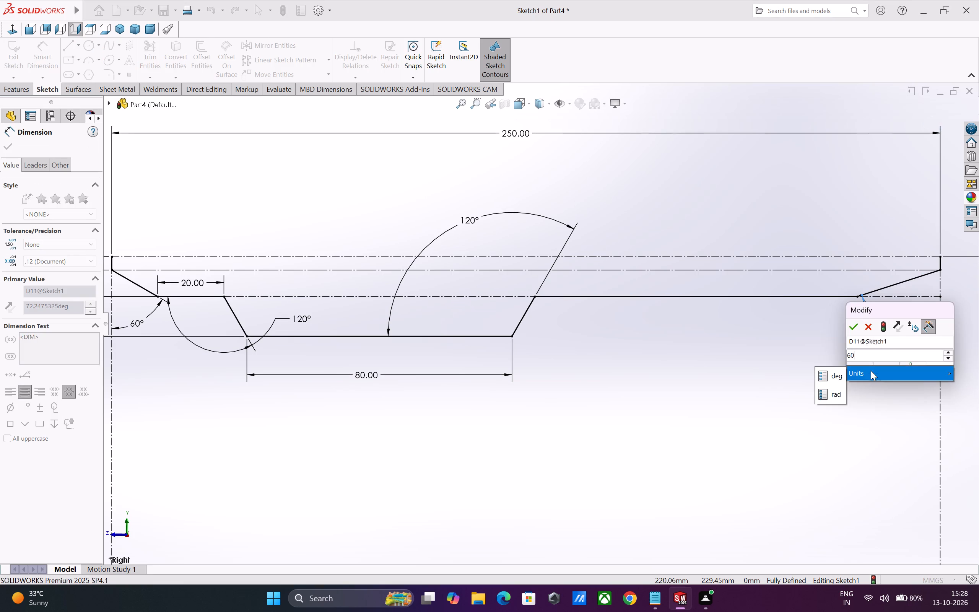
key(Return)
Create a revolved surface from the profile, 360 degrees about the construction rectangle's bottom line through the origin.
scroll(854, 364, up, 4)
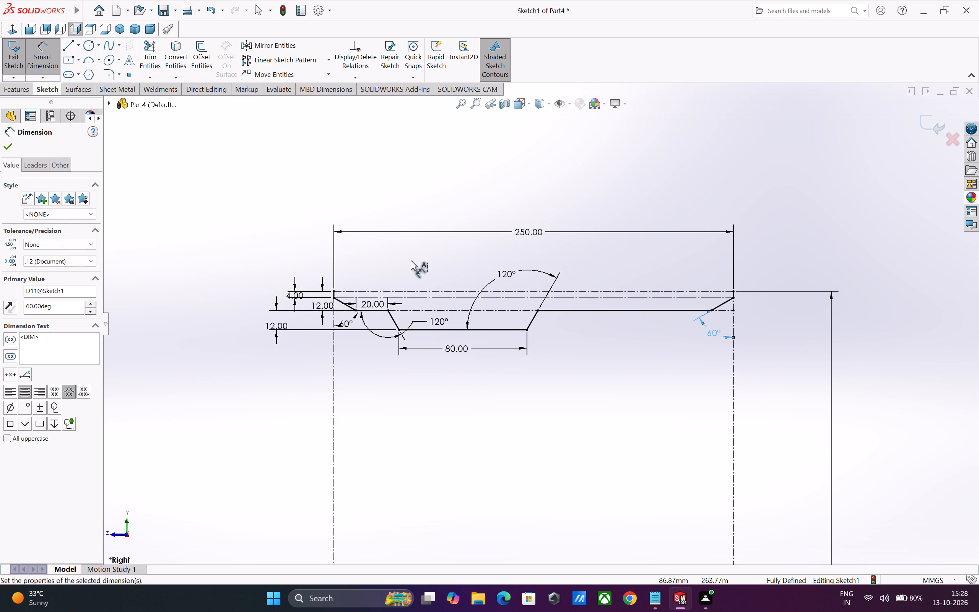
click(72, 89)
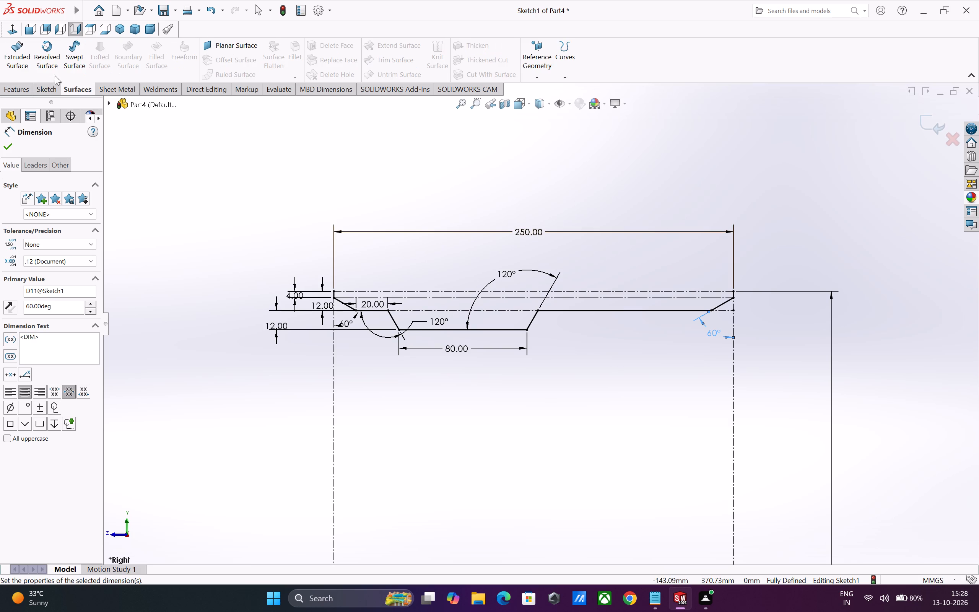
click(48, 64)
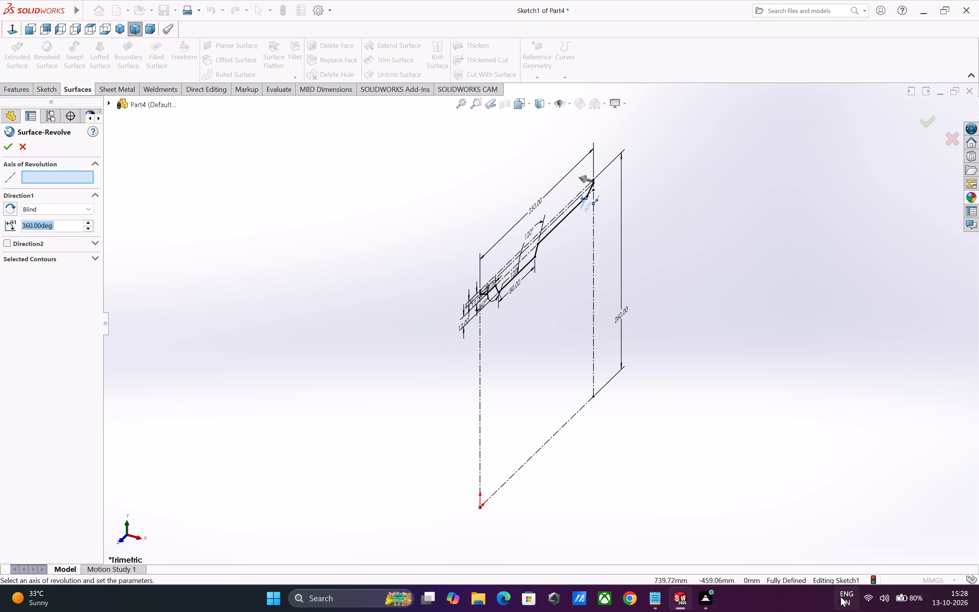
click(552, 438)
middle_drag(581, 451, 548, 448)
scroll(541, 466, up, 3)
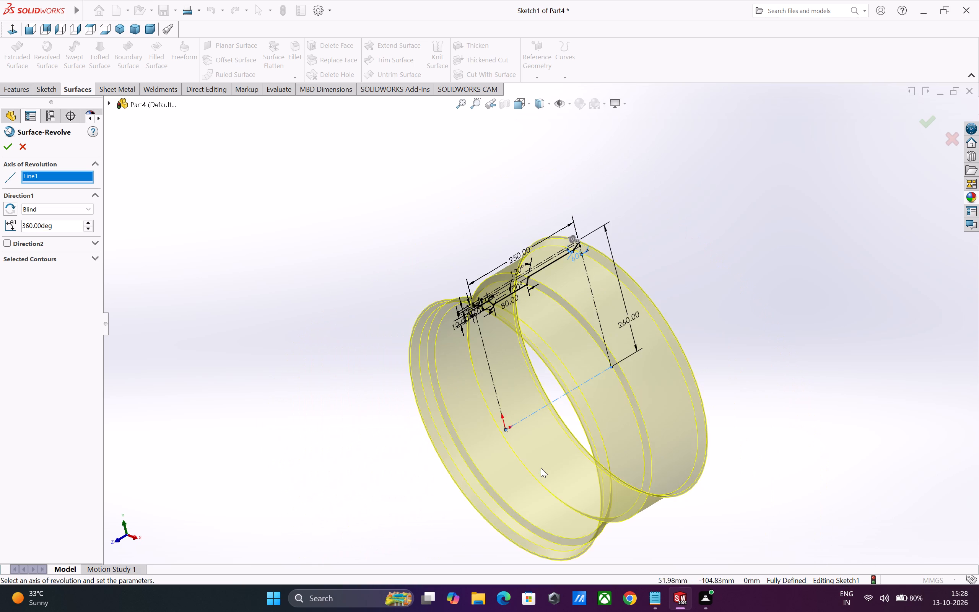
scroll(541, 468, up, 2)
middle_drag(698, 479, 630, 431)
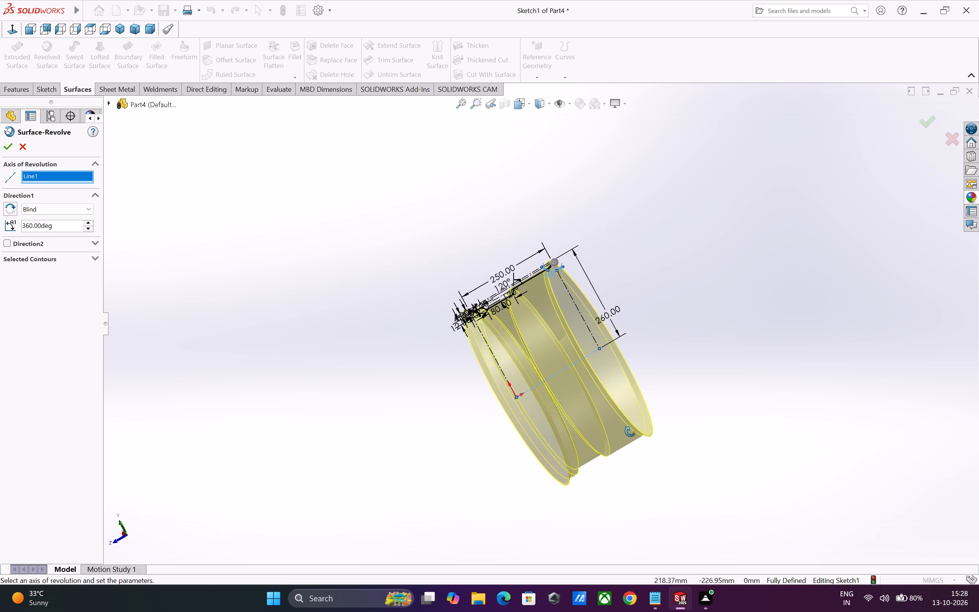
middle_drag(630, 431, 639, 426)
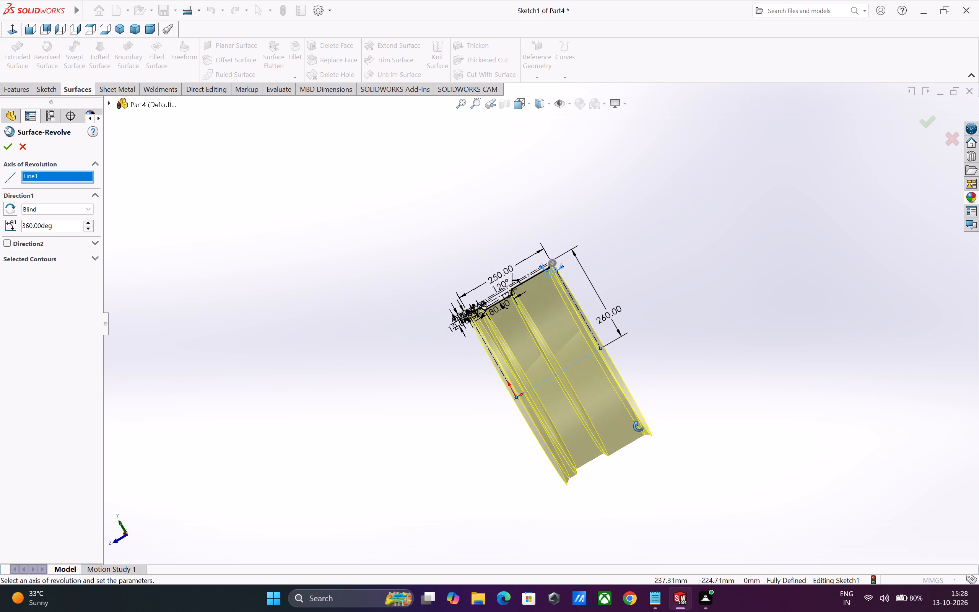
middle_drag(639, 426, 634, 429)
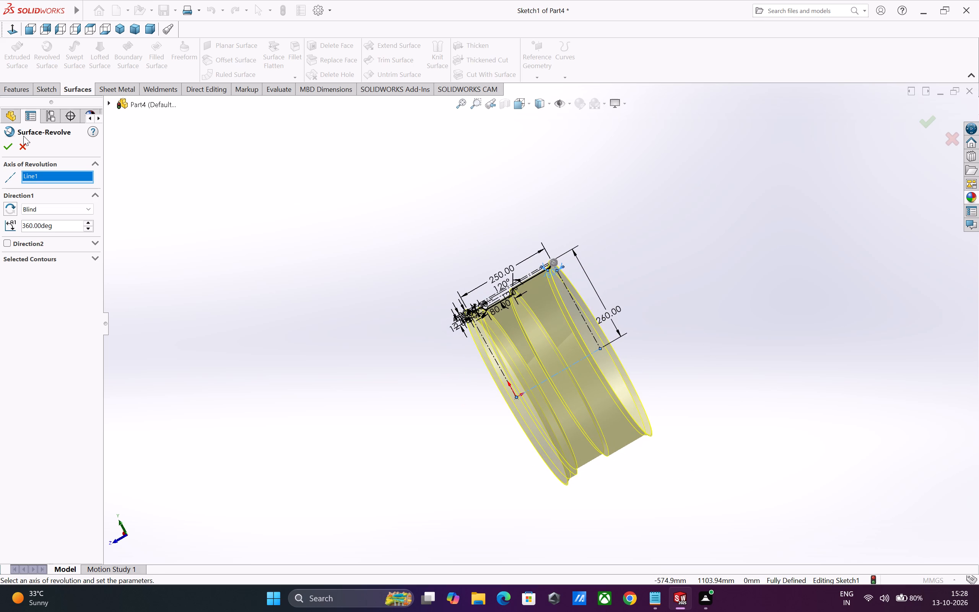
click(6, 147)
click(371, 353)
Thicken the revolved rim surface by 3 mm toward its inner side to form a solid.
middle_drag(408, 369, 447, 353)
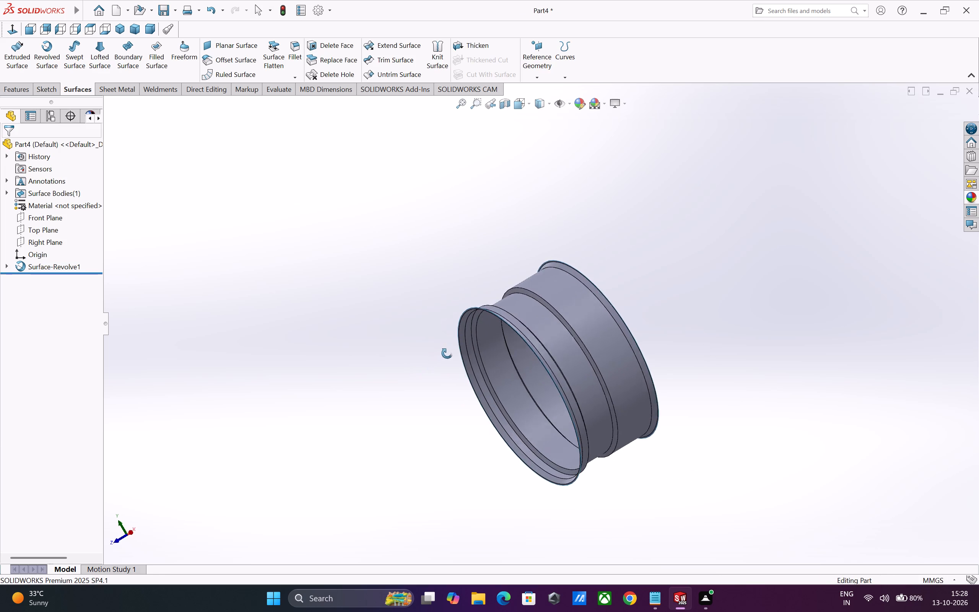
middle_drag(447, 353, 542, 325)
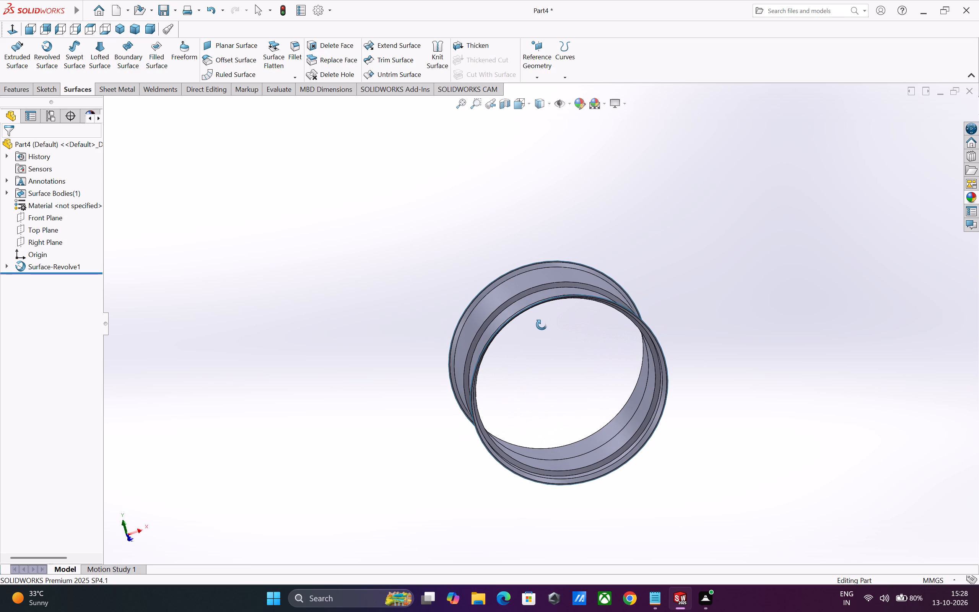
middle_drag(542, 325, 540, 325)
scroll(538, 325, up, 2)
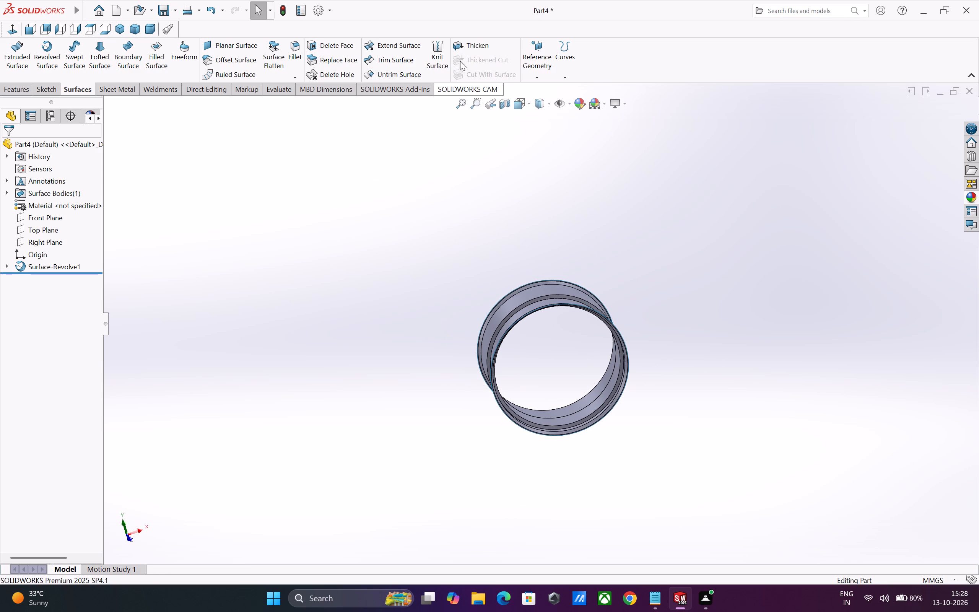
click(479, 42)
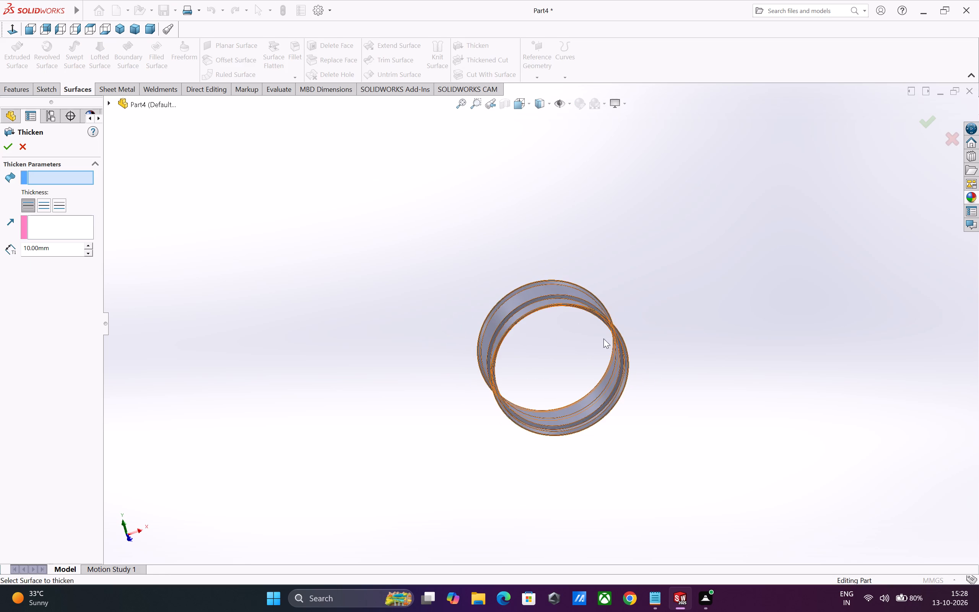
scroll(557, 318, down, 1)
click(539, 300)
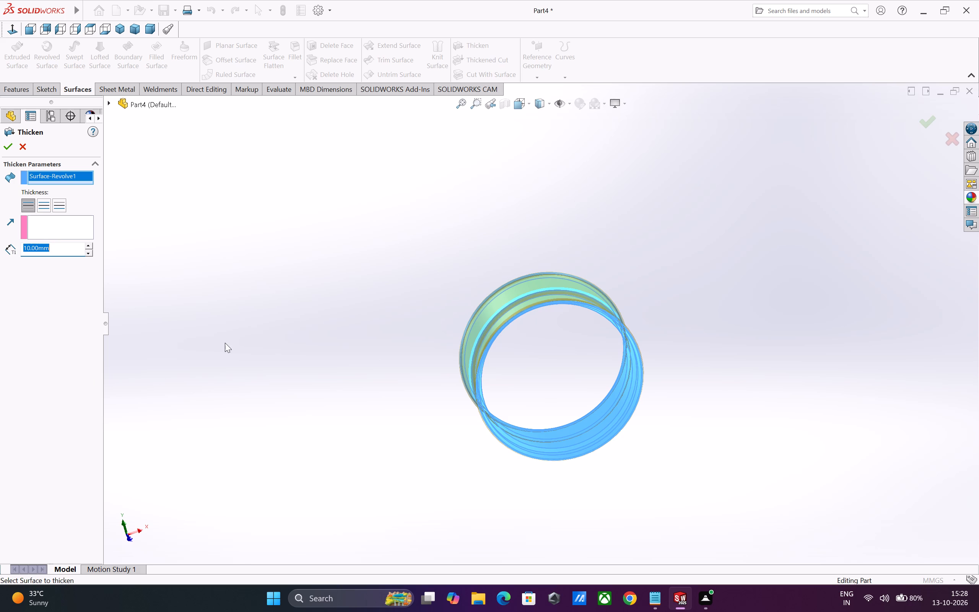
scroll(225, 343, up, 1)
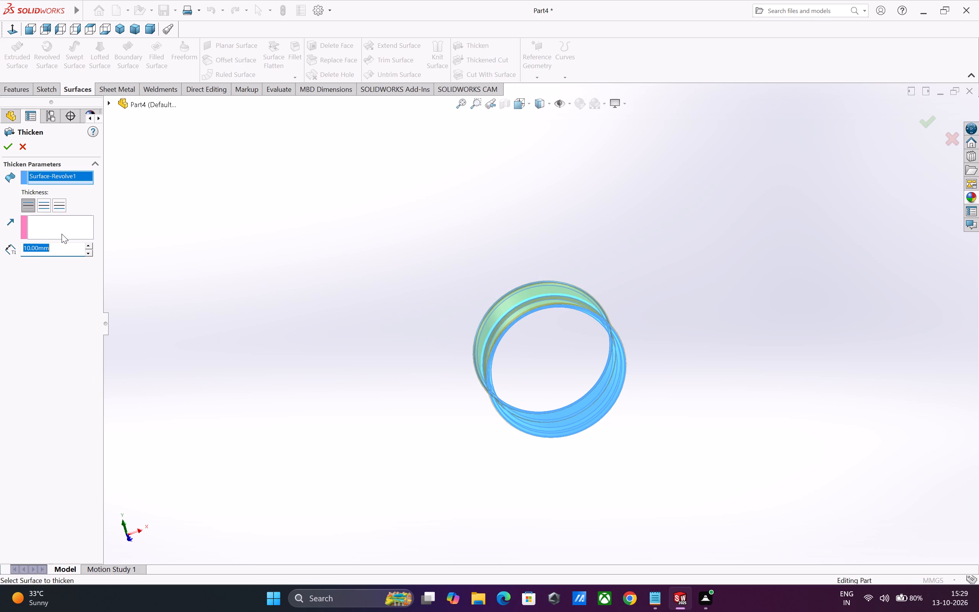
scroll(62, 234, down, 1)
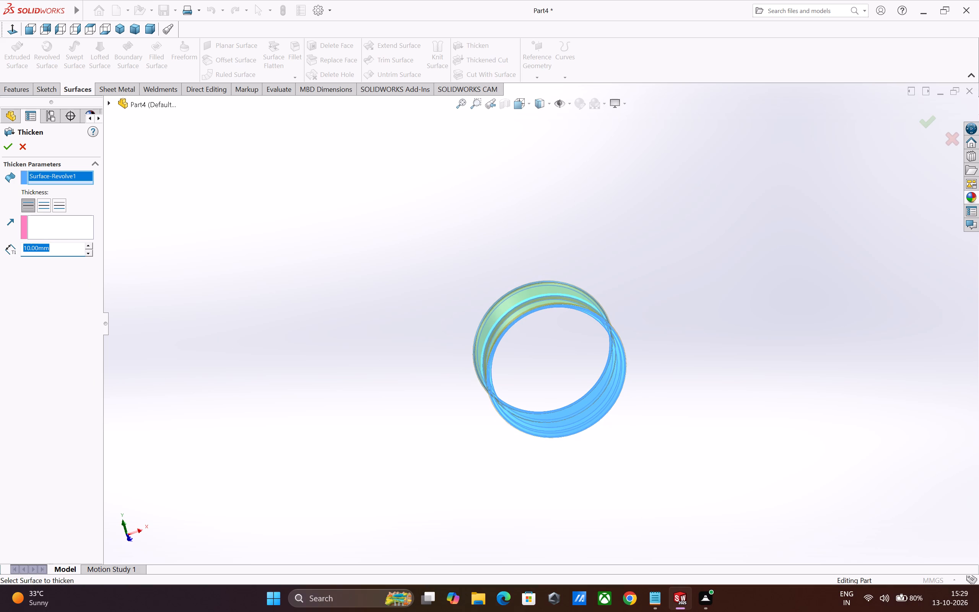
click(60, 205)
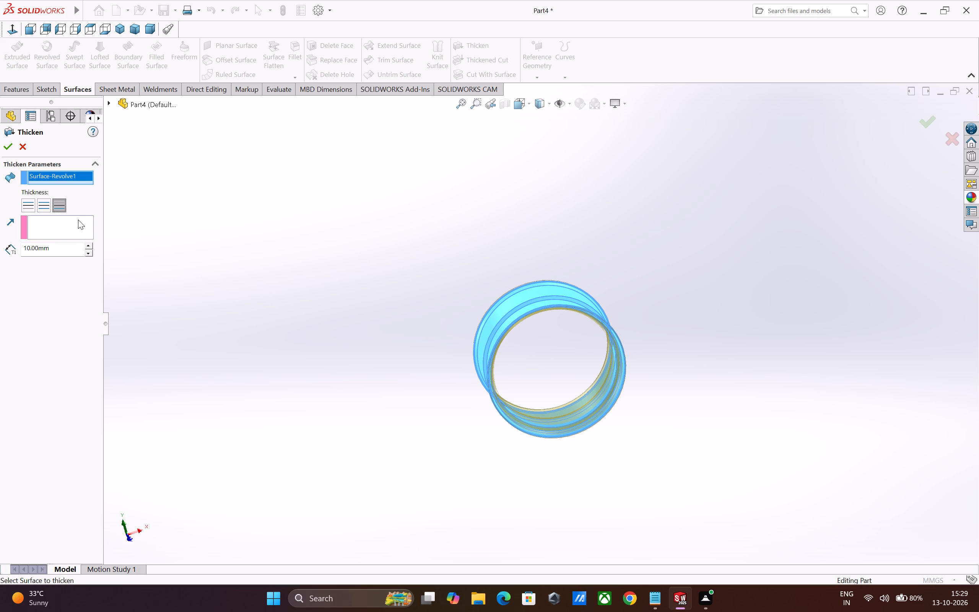
double_click(65, 249)
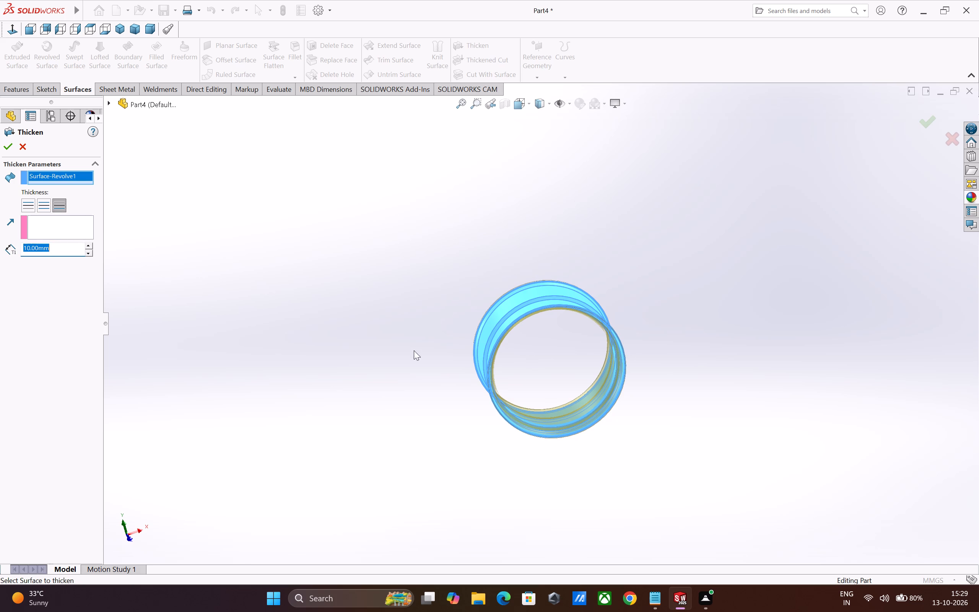
key(3)
key(Return)
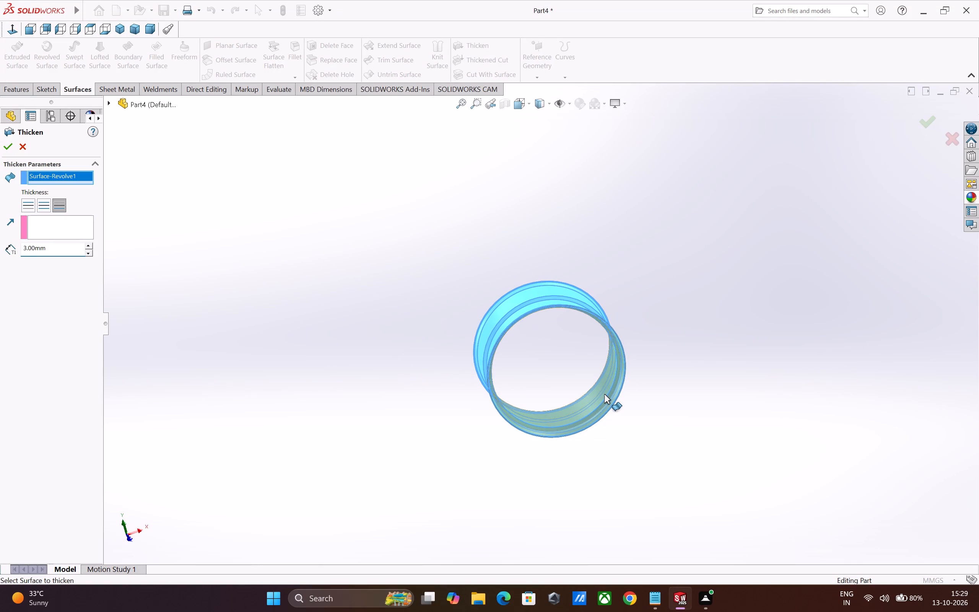
middle_drag(598, 392, 501, 404)
scroll(508, 366, down, 5)
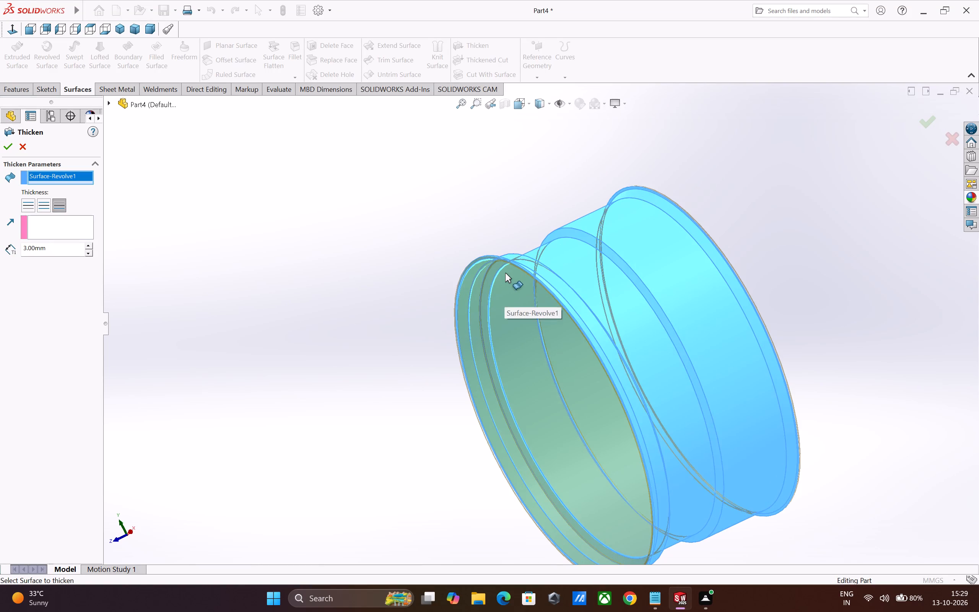
middle_drag(503, 275, 485, 286)
scroll(480, 280, down, 10)
middle_drag(469, 261, 467, 262)
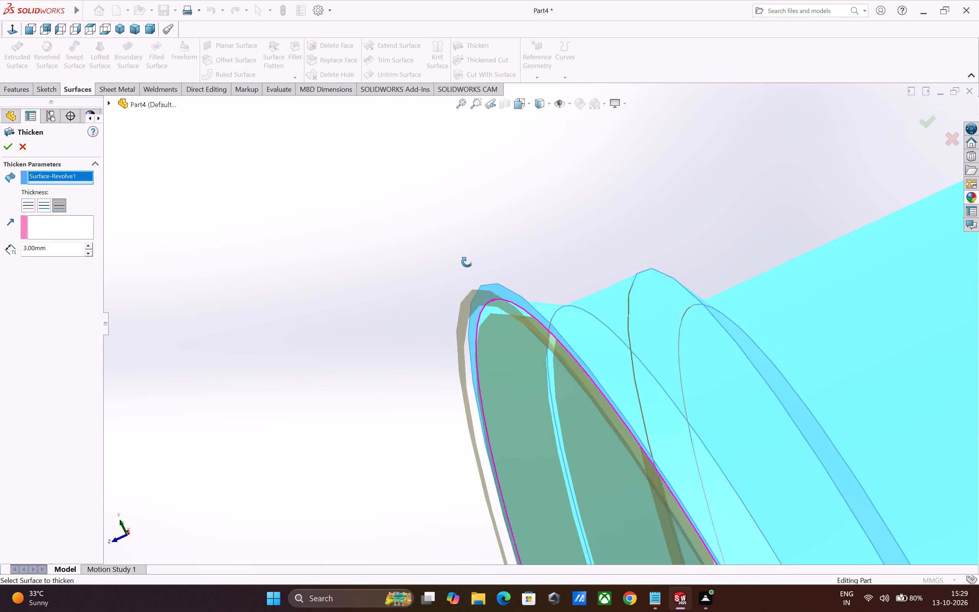
middle_drag(467, 262, 459, 267)
scroll(459, 267, up, 4)
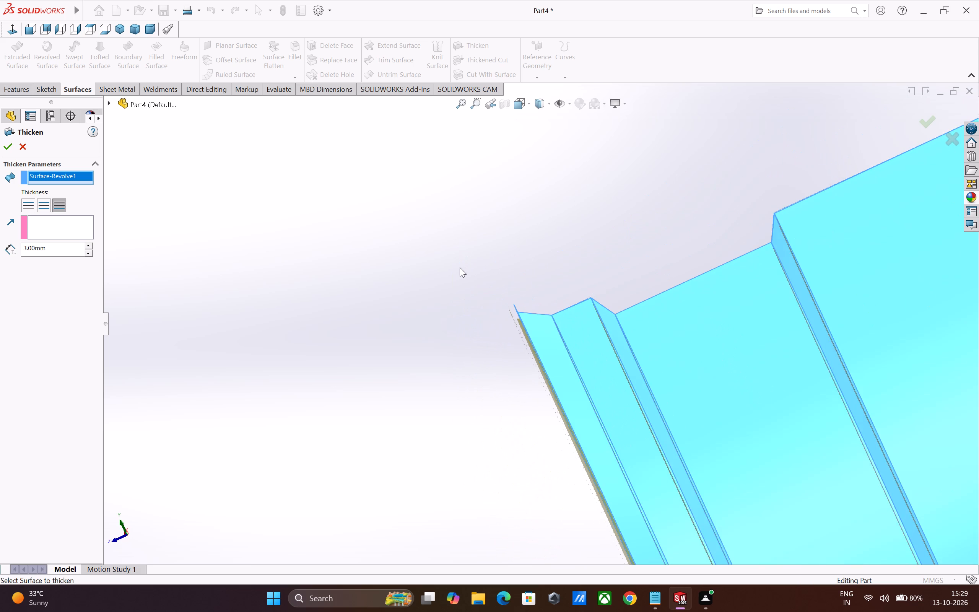
click(9, 150)
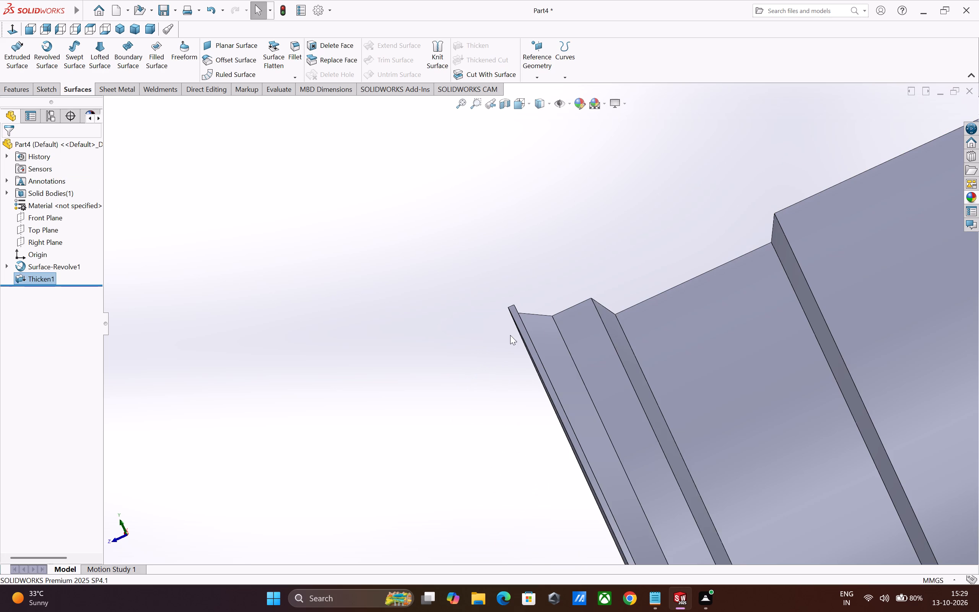
Raise the document's image quality for both shaded/draft and wireframe resolution into the red zone near the high end.
scroll(572, 326, down, 2)
scroll(570, 326, up, 5)
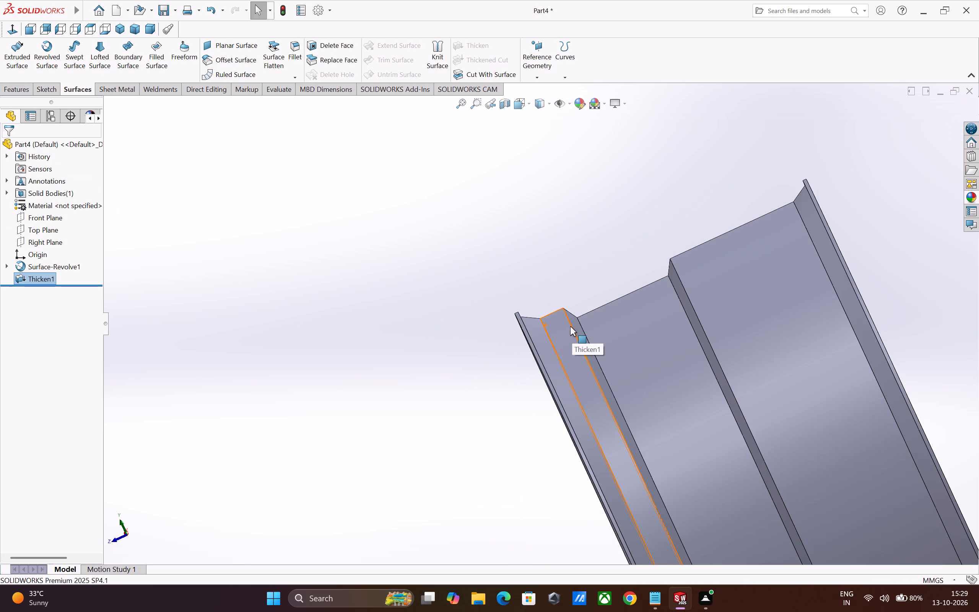
scroll(273, 176, up, 2)
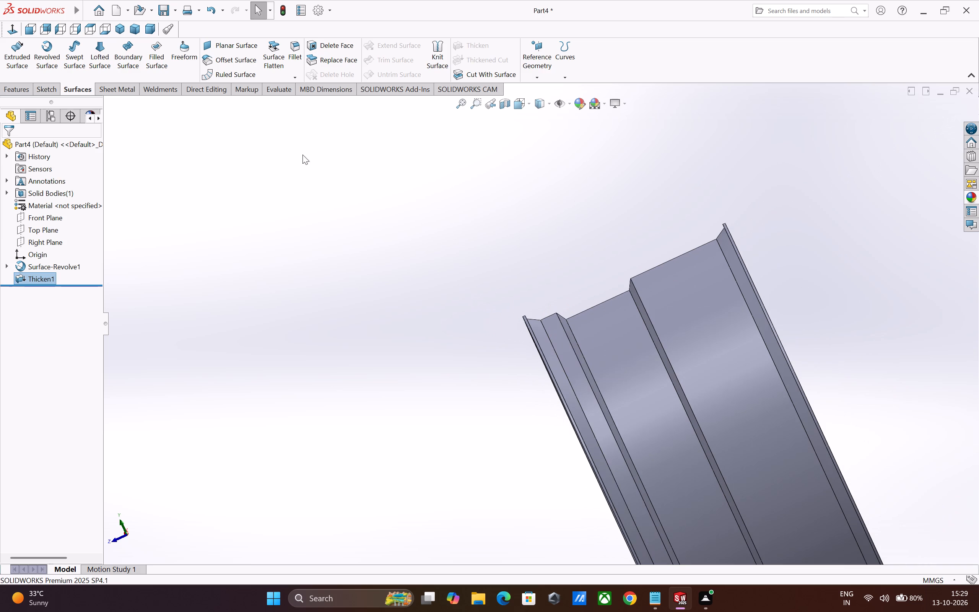
click(320, 13)
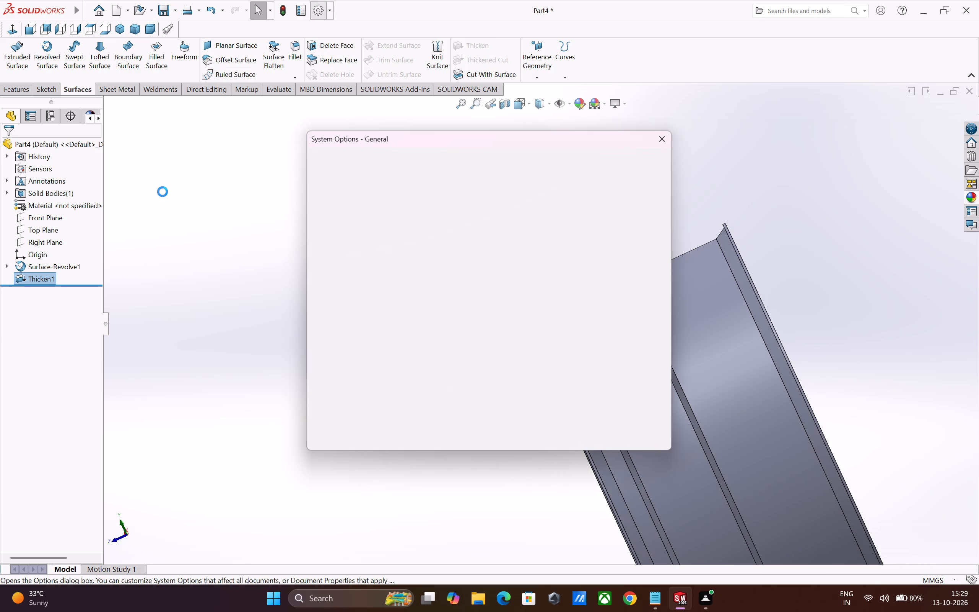
click(389, 157)
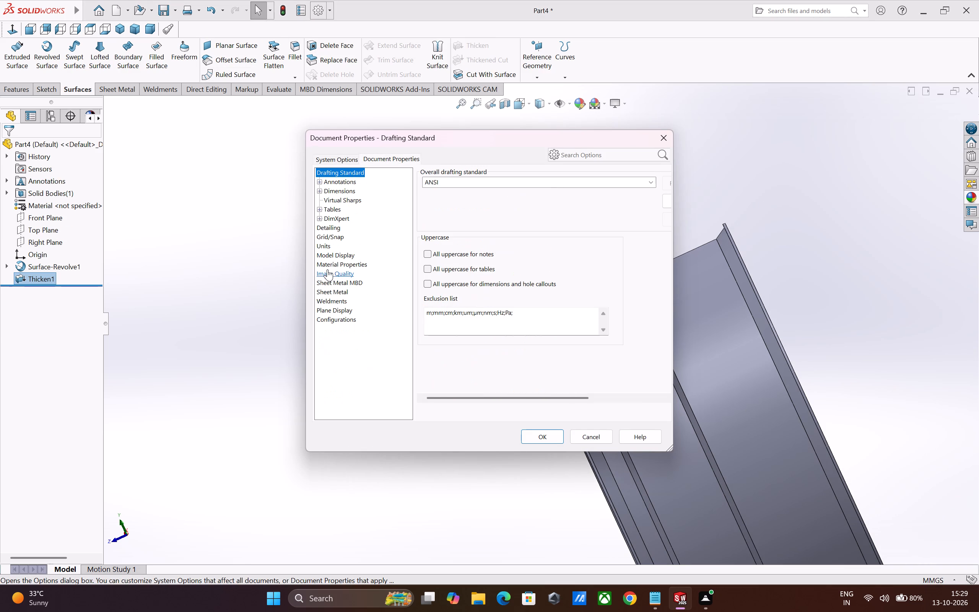
click(348, 275)
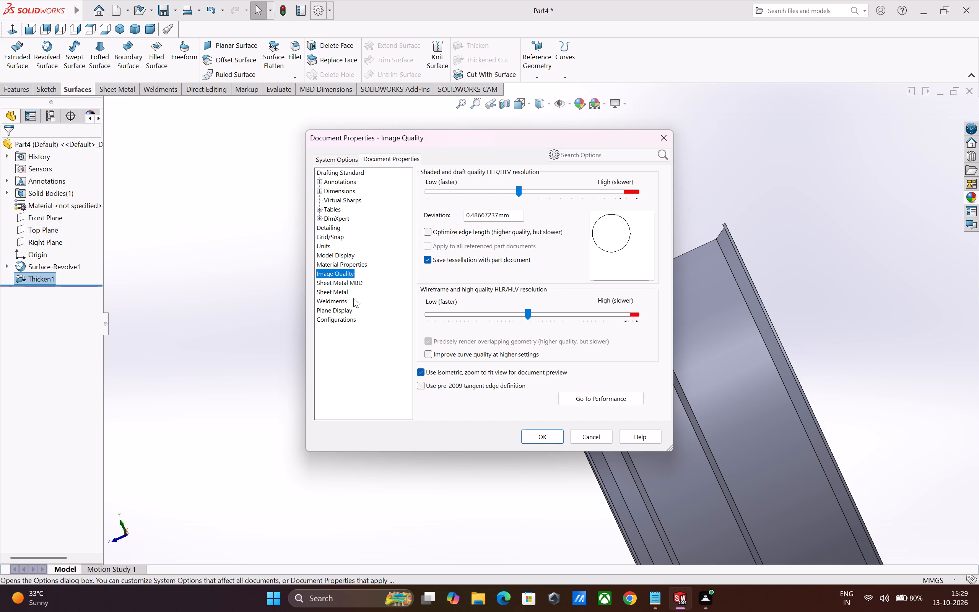
drag(516, 189, 662, 189)
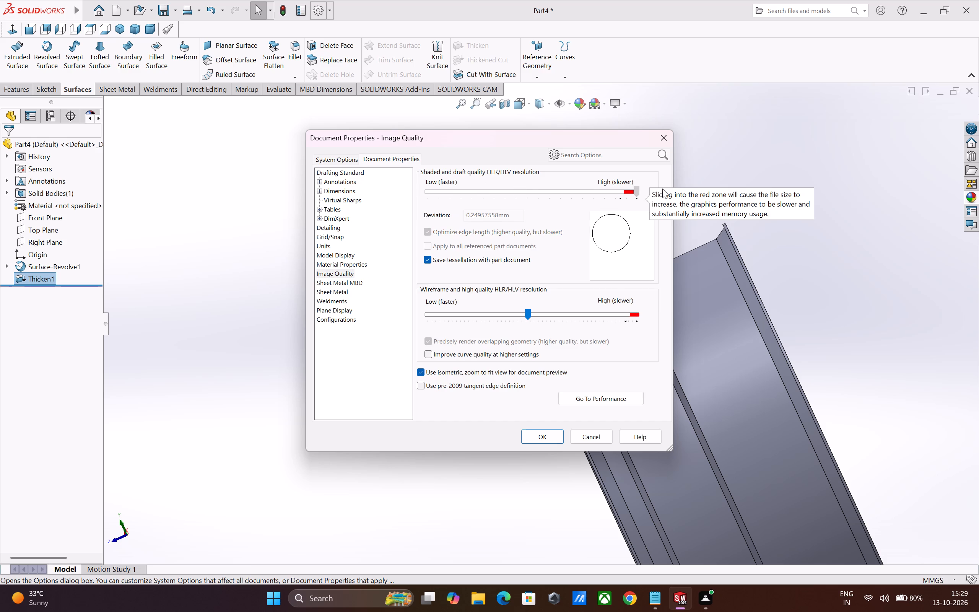
drag(662, 189, 630, 187)
drag(630, 187, 631, 188)
drag(527, 316, 632, 315)
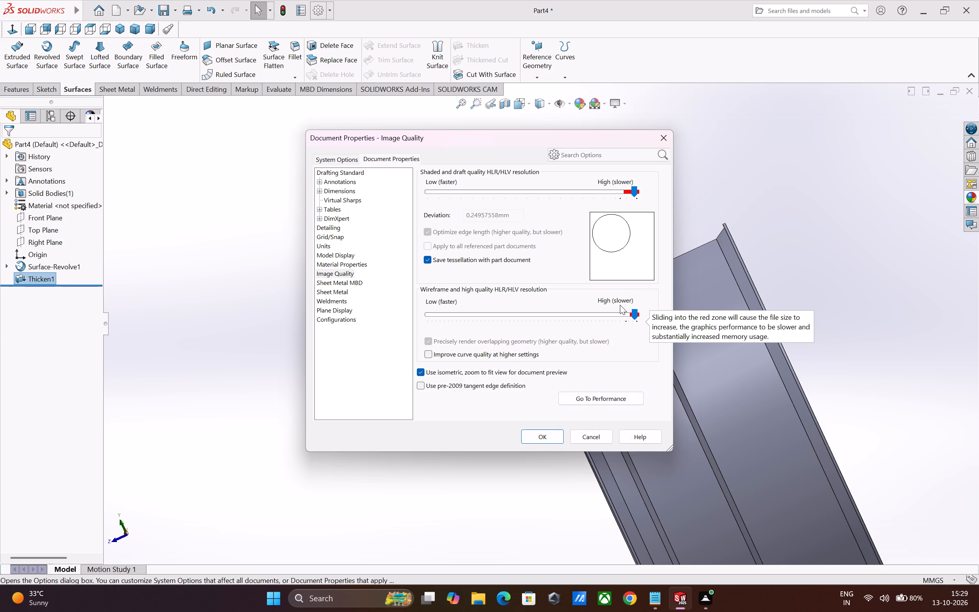
click(546, 437)
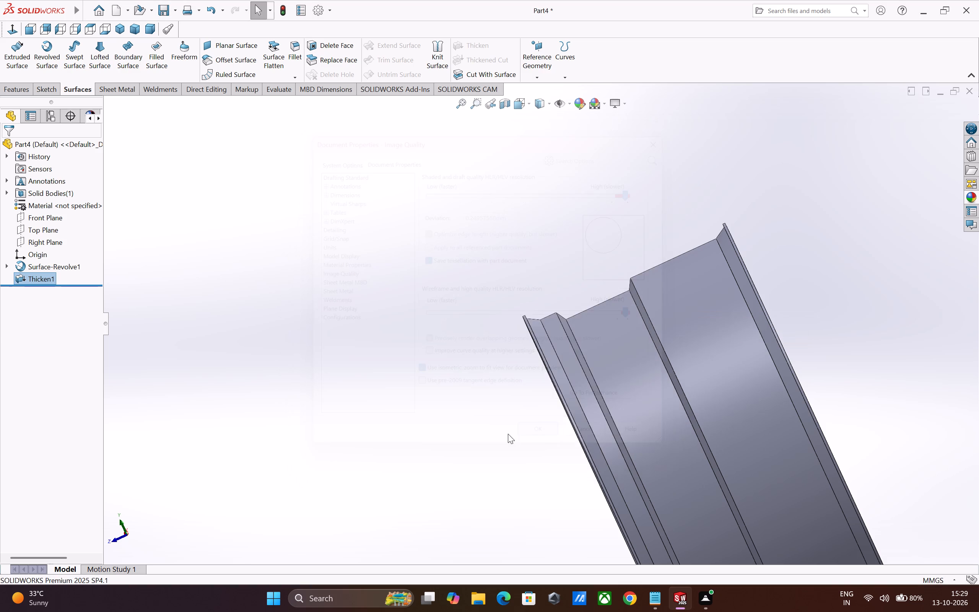
Examine the thickened rim's flange edges, stepped outer profile and overall shape from several angles.
scroll(585, 364, up, 4)
scroll(536, 330, down, 10)
middle_drag(548, 319, 538, 326)
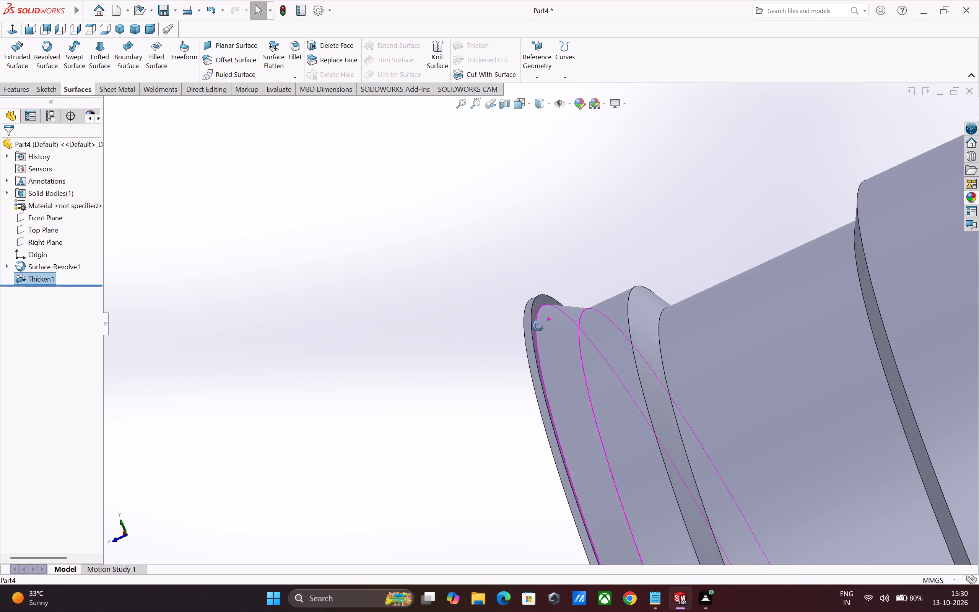
middle_drag(538, 326, 545, 323)
click(457, 368)
middle_drag(459, 368, 467, 366)
scroll(472, 367, up, 4)
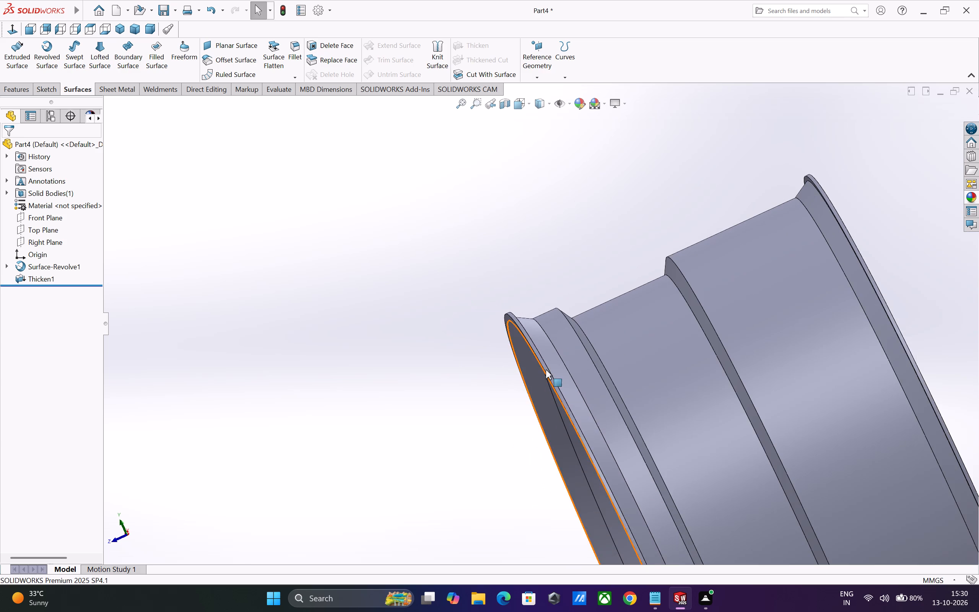
scroll(546, 369, up, 4)
middle_drag(616, 371, 658, 356)
scroll(686, 352, up, 6)
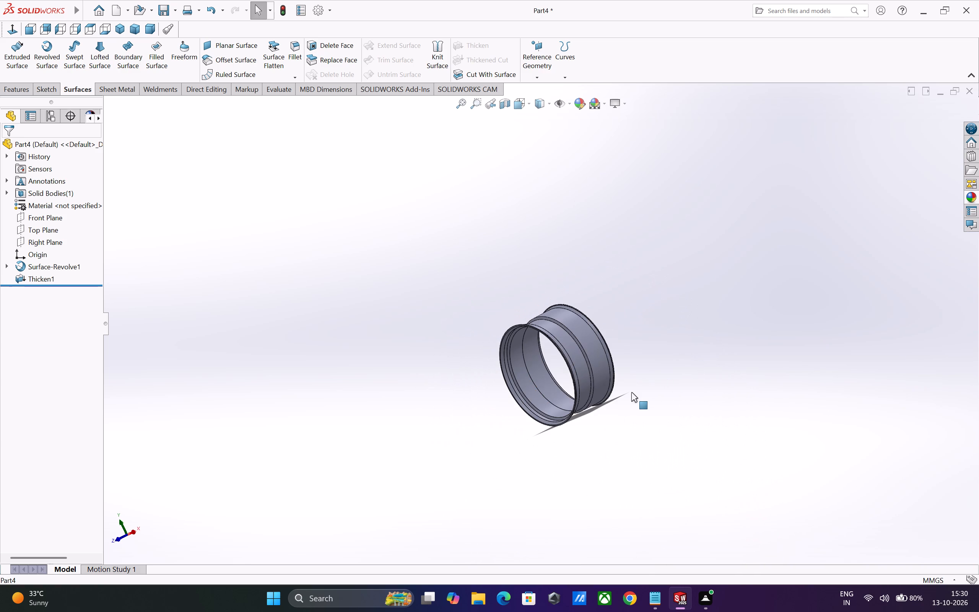
middle_drag(631, 392, 627, 395)
scroll(623, 374, down, 3)
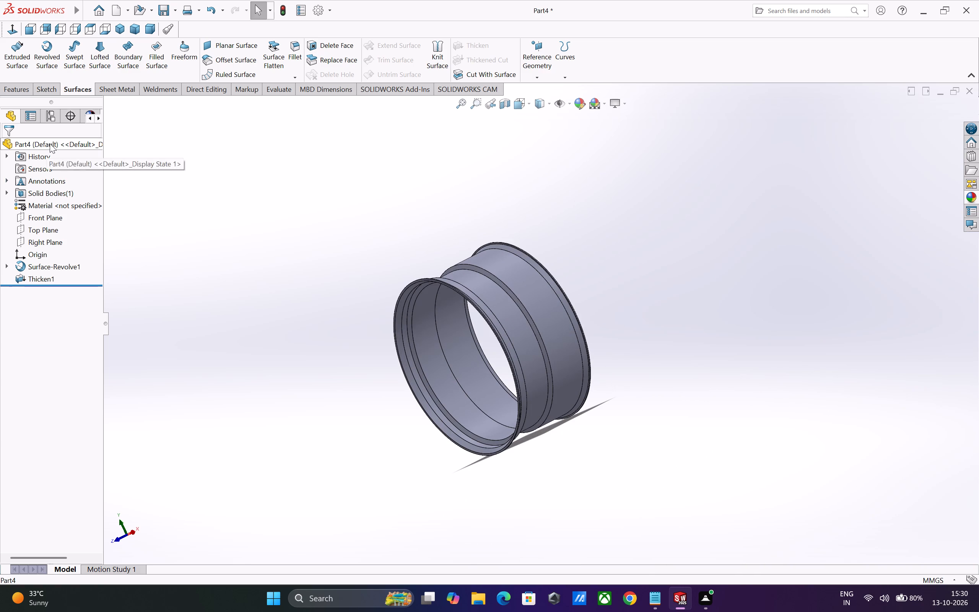
Apply the chromium plate appearance from the Chrome metals to the whole part.
click(50, 143)
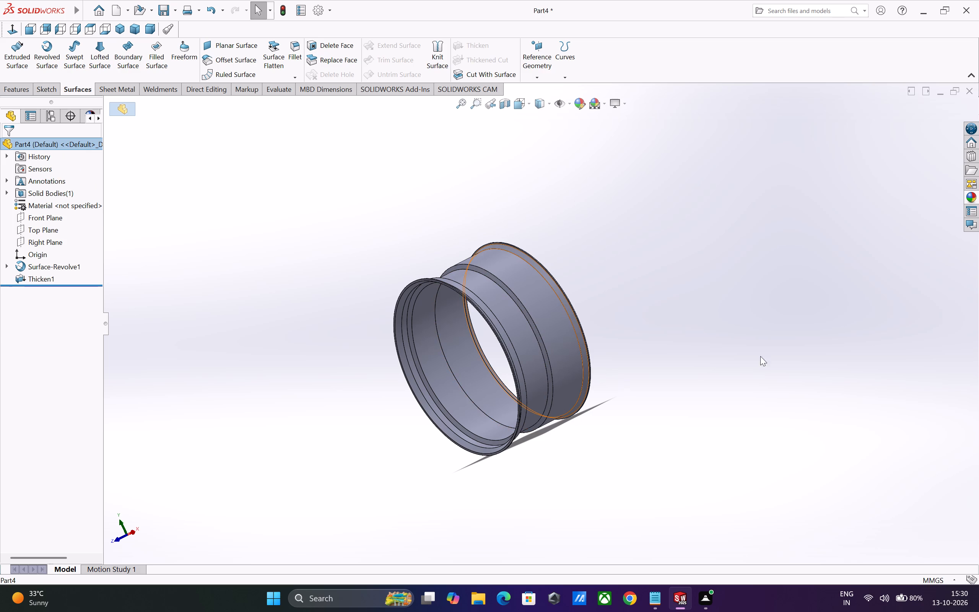
click(974, 198)
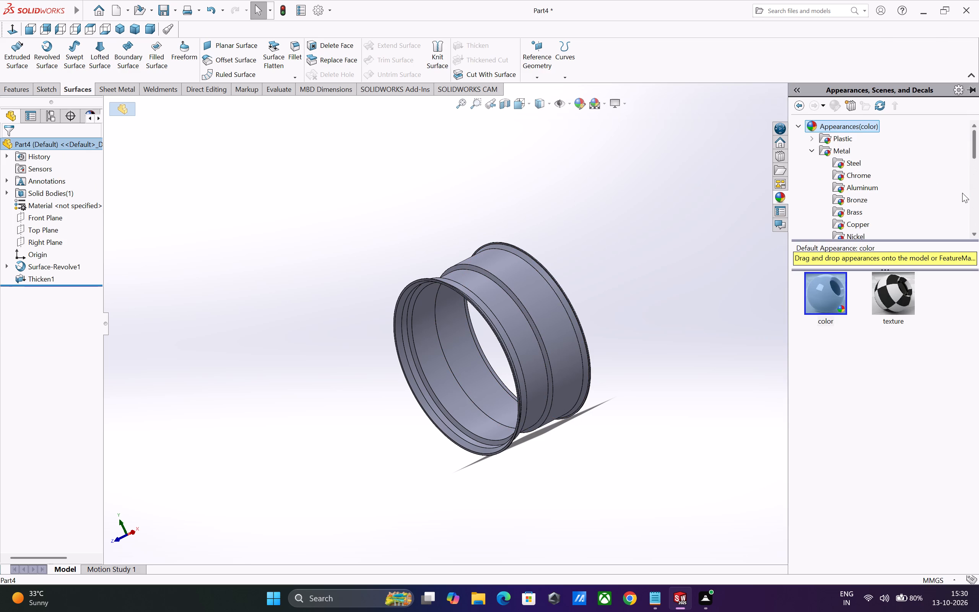
click(860, 174)
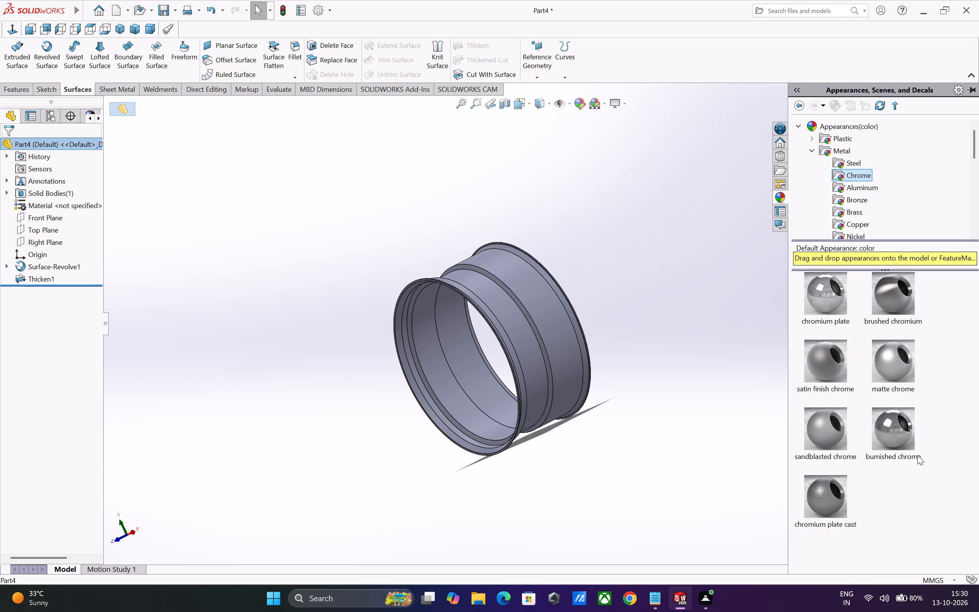
double_click(831, 290)
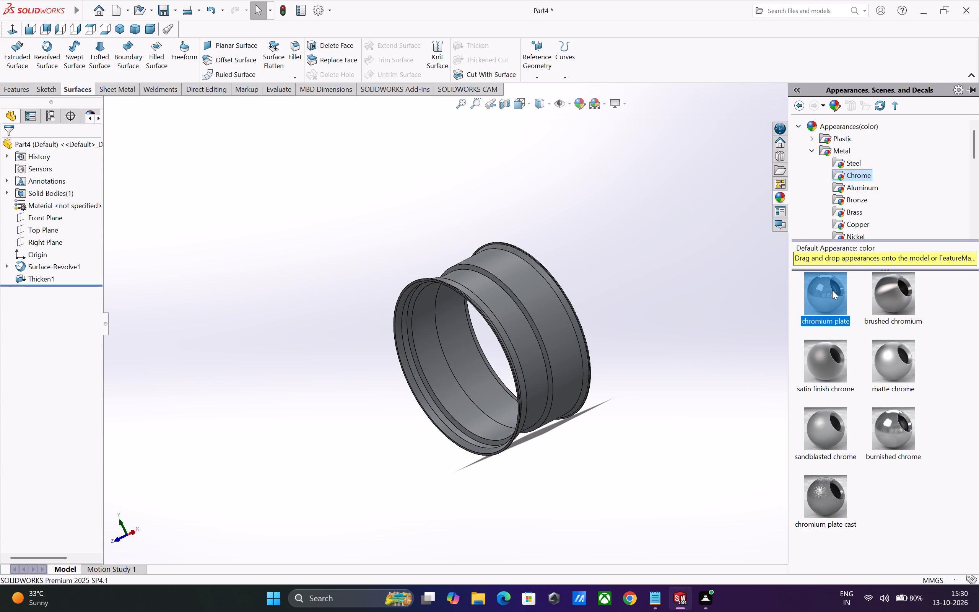
click(762, 278)
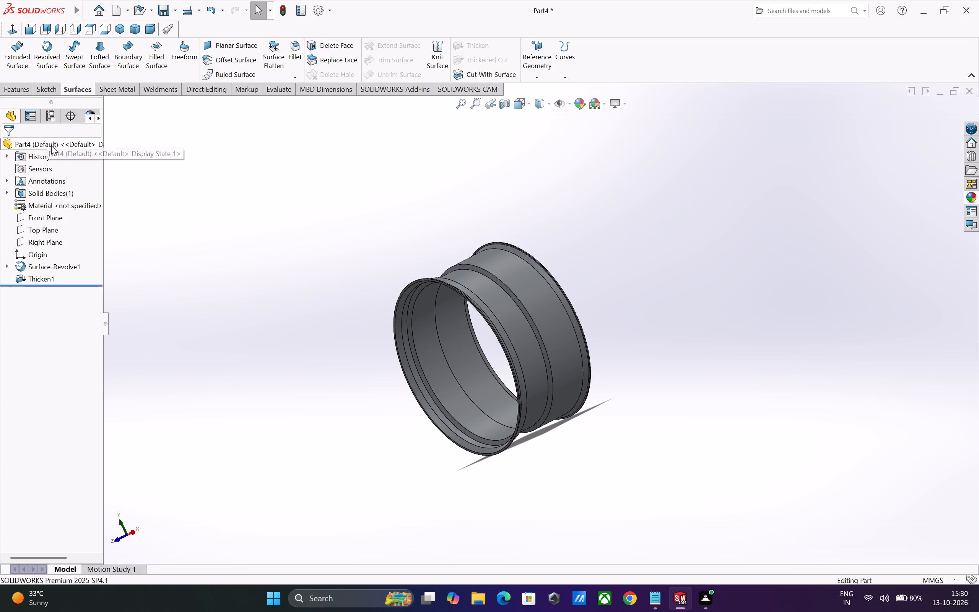
Colour the revolved surface and the thicken feature white (RGB 255, 255, 255) from the standard swatches.
click(524, 280)
click(664, 332)
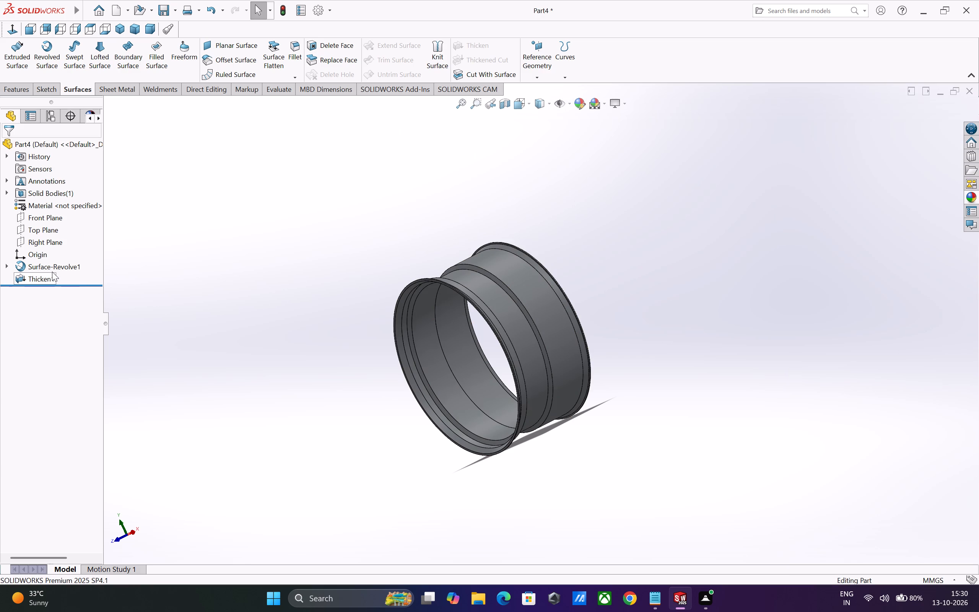
click(52, 270)
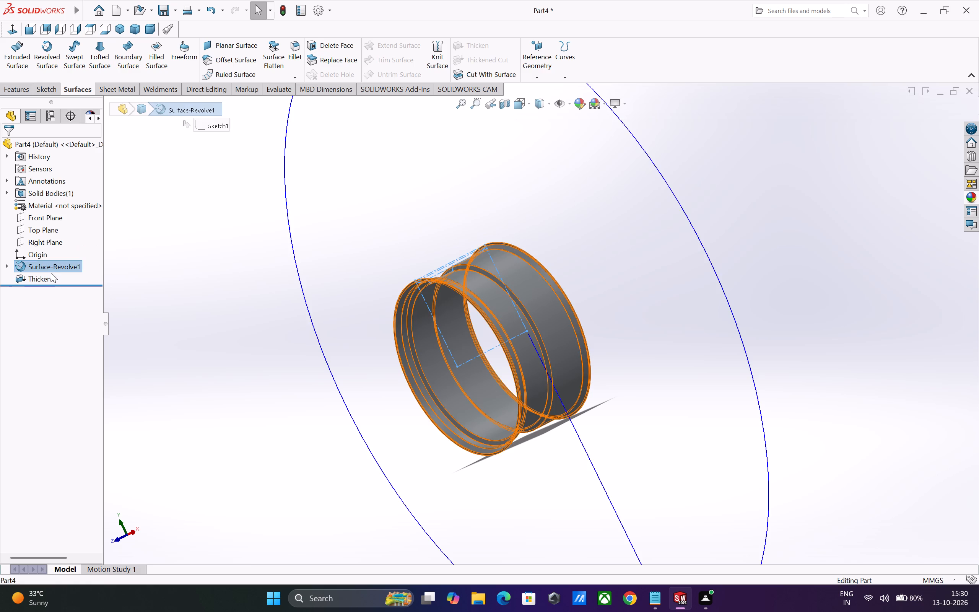
ctrl+click(49, 277)
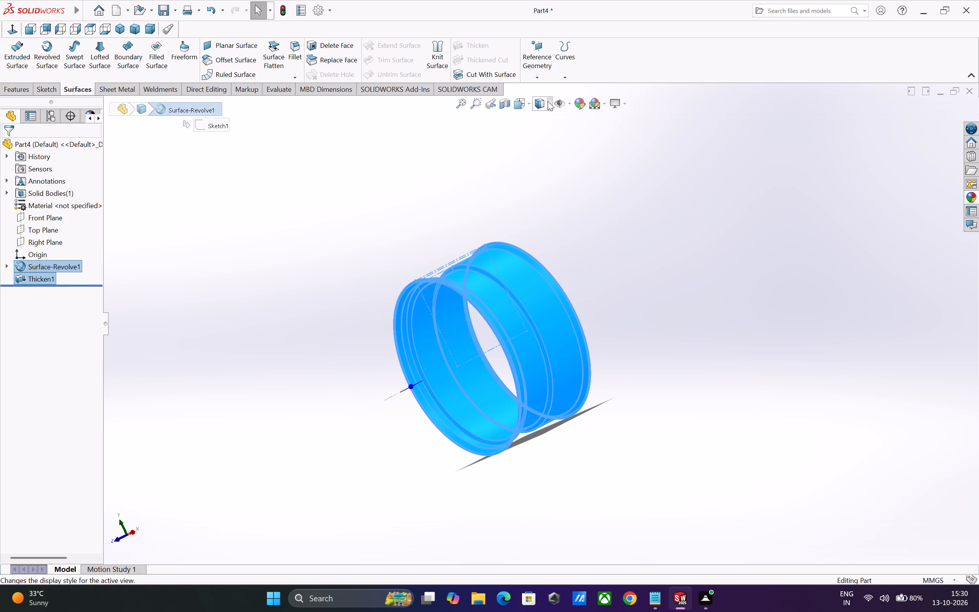
click(580, 101)
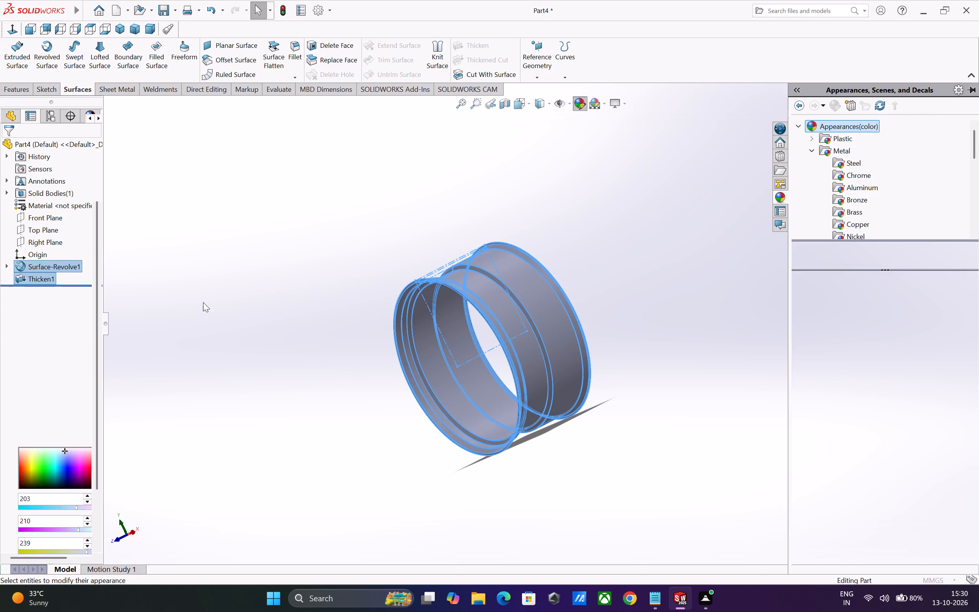
click(52, 355)
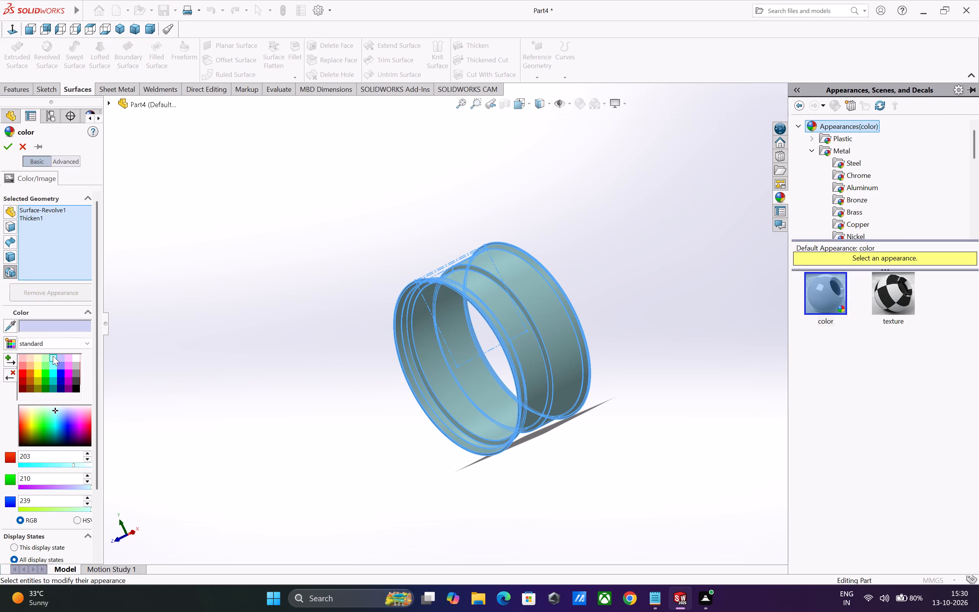
click(76, 358)
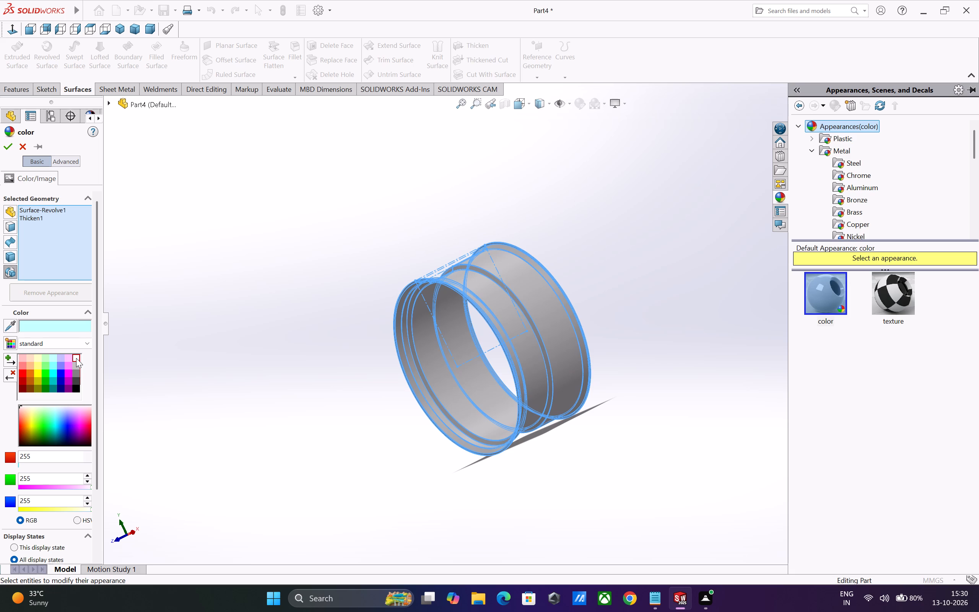
middle_drag(227, 354, 335, 383)
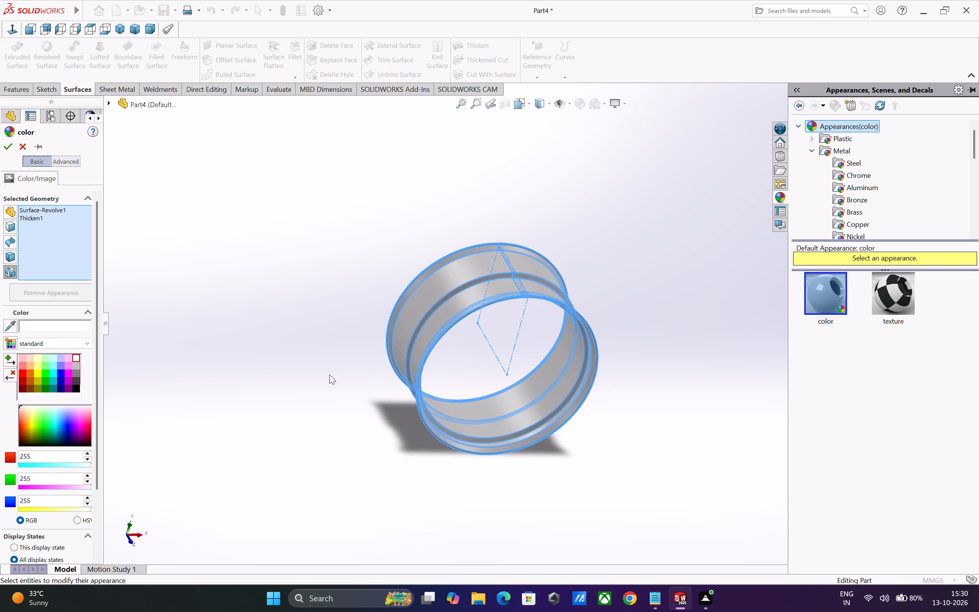
click(7, 150)
click(307, 333)
Examine the recoloured rim from the front, side and oblique angles, checking its overall shape and finish.
middle_drag(316, 346, 300, 340)
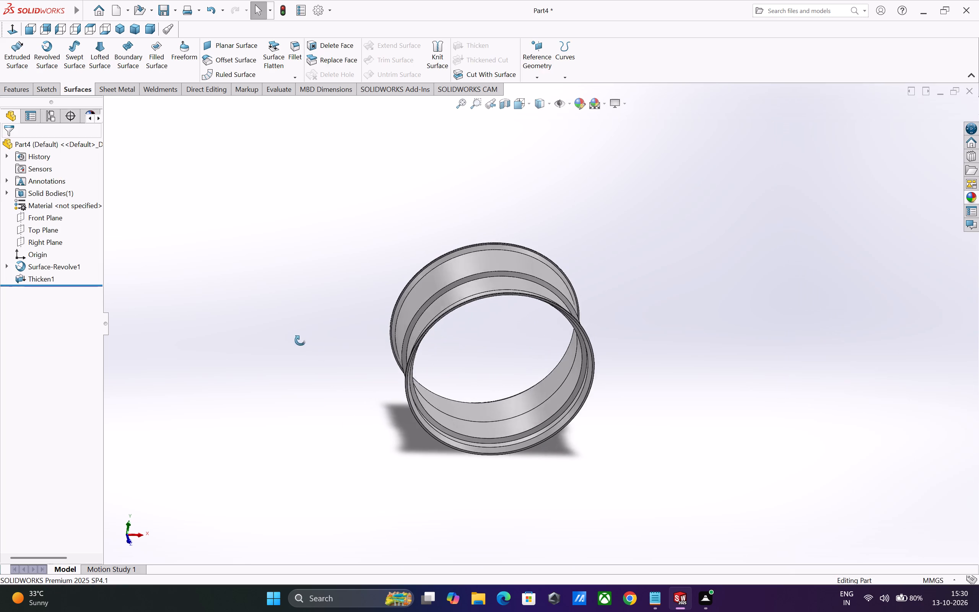
middle_drag(300, 340, 220, 307)
middle_drag(275, 441, 263, 432)
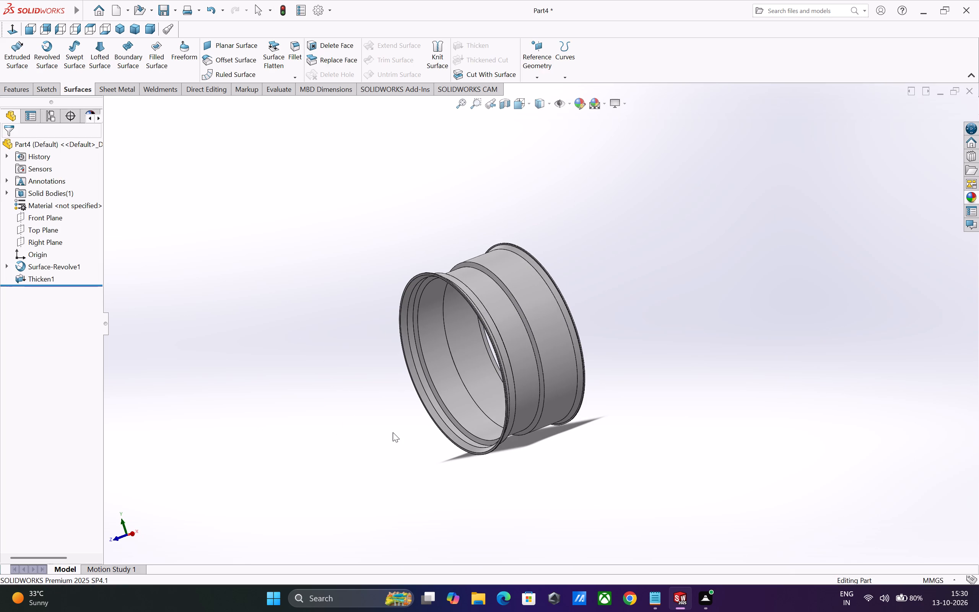
scroll(481, 363, down, 2)
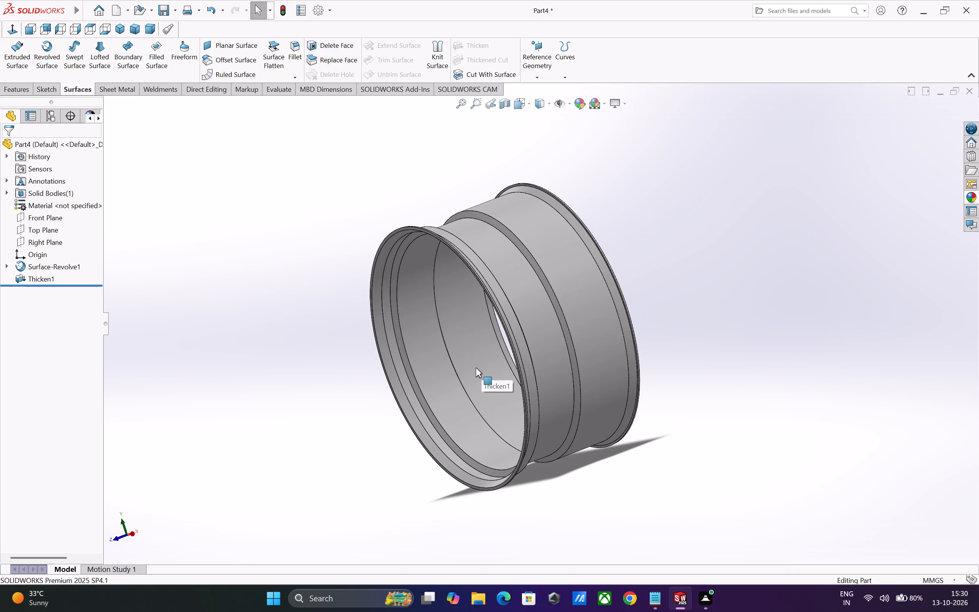
scroll(492, 369, up, 2)
scroll(495, 348, down, 1)
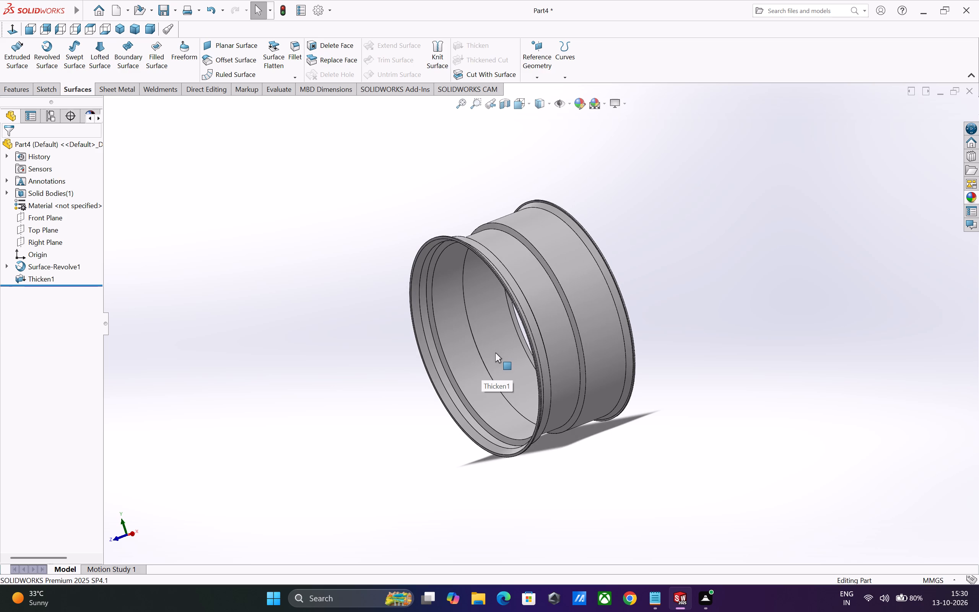
middle_drag(495, 353, 517, 340)
scroll(514, 339, up, 2)
middle_drag(509, 342, 541, 342)
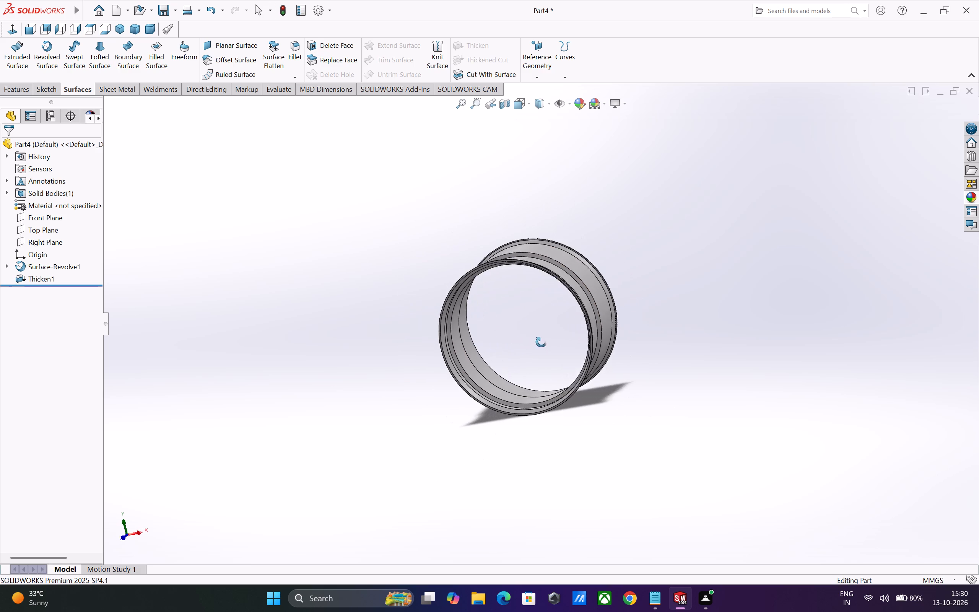
middle_drag(541, 342, 581, 335)
scroll(582, 341, up, 3)
middle_drag(573, 350, 537, 306)
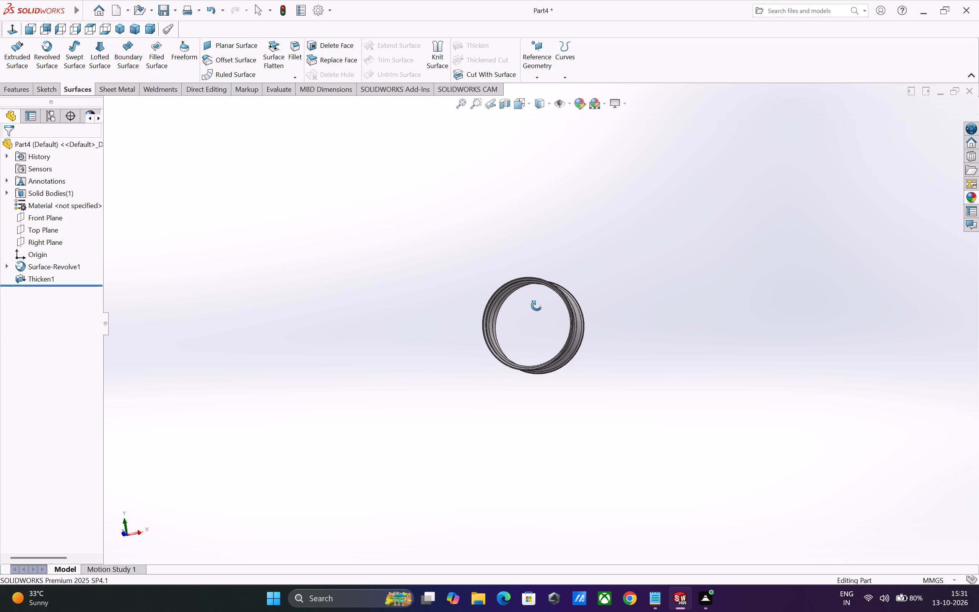
middle_drag(537, 306, 538, 304)
scroll(535, 304, down, 5)
middle_drag(533, 363, 576, 383)
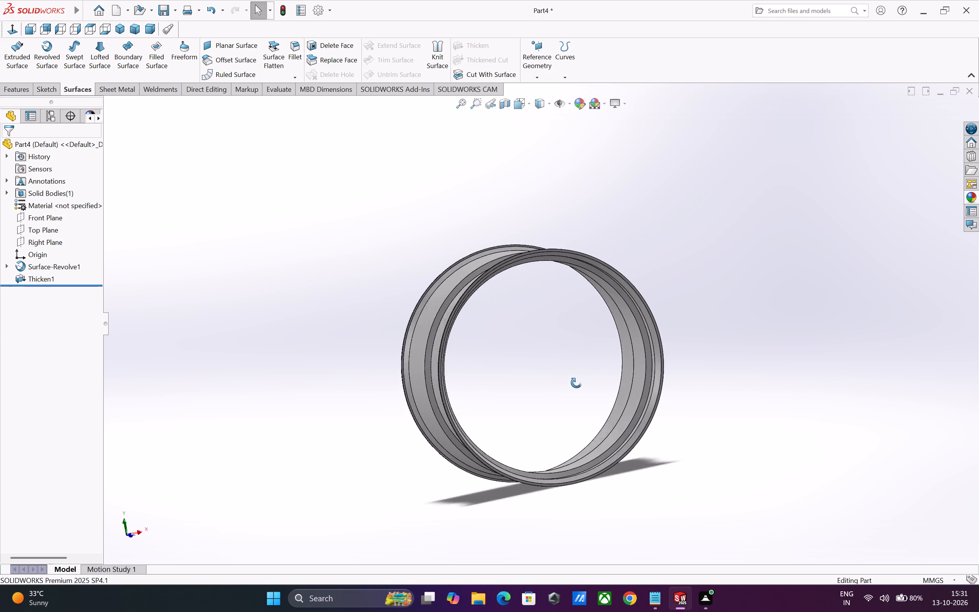
middle_drag(576, 383, 668, 394)
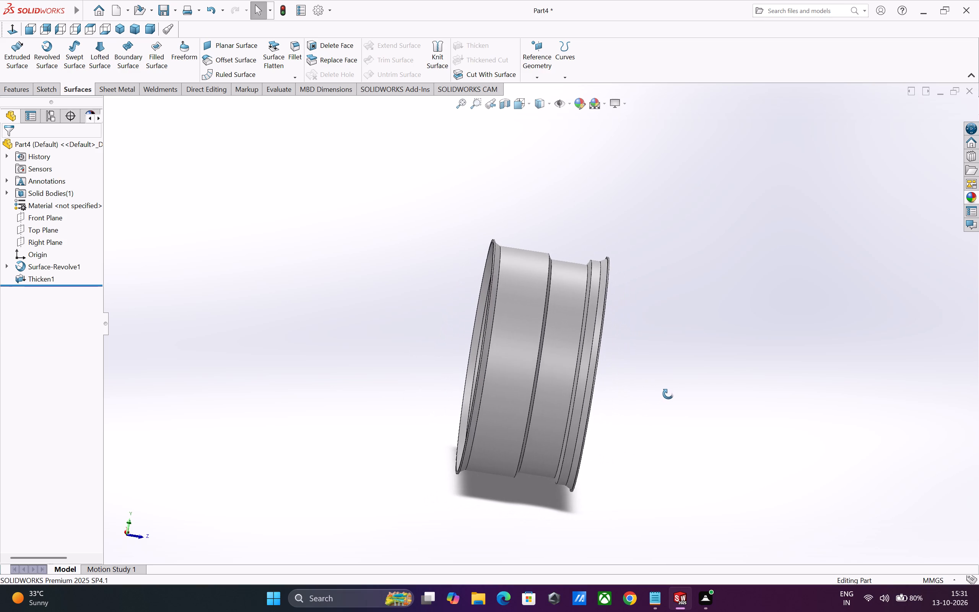
middle_drag(668, 394, 664, 393)
scroll(660, 370, up, 4)
scroll(588, 367, down, 3)
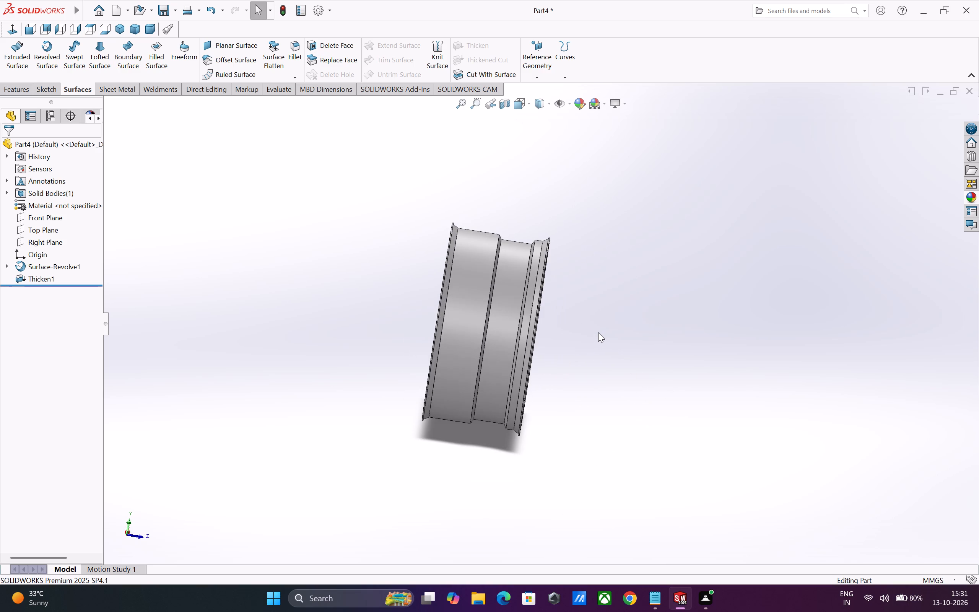
scroll(598, 333, down, 1)
scroll(598, 337, up, 1)
scroll(536, 311, down, 2)
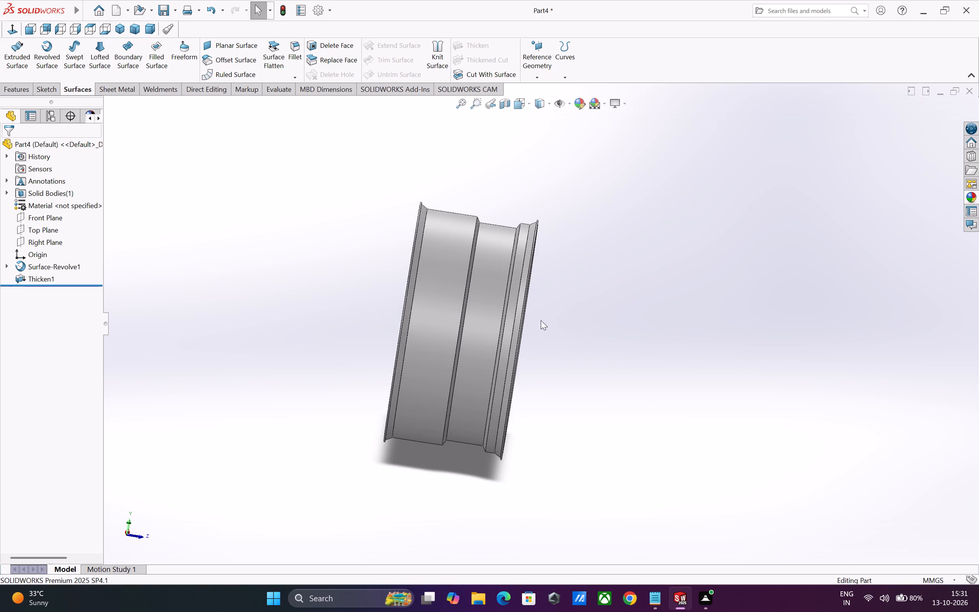
middle_drag(537, 315, 436, 304)
scroll(468, 311, up, 2)
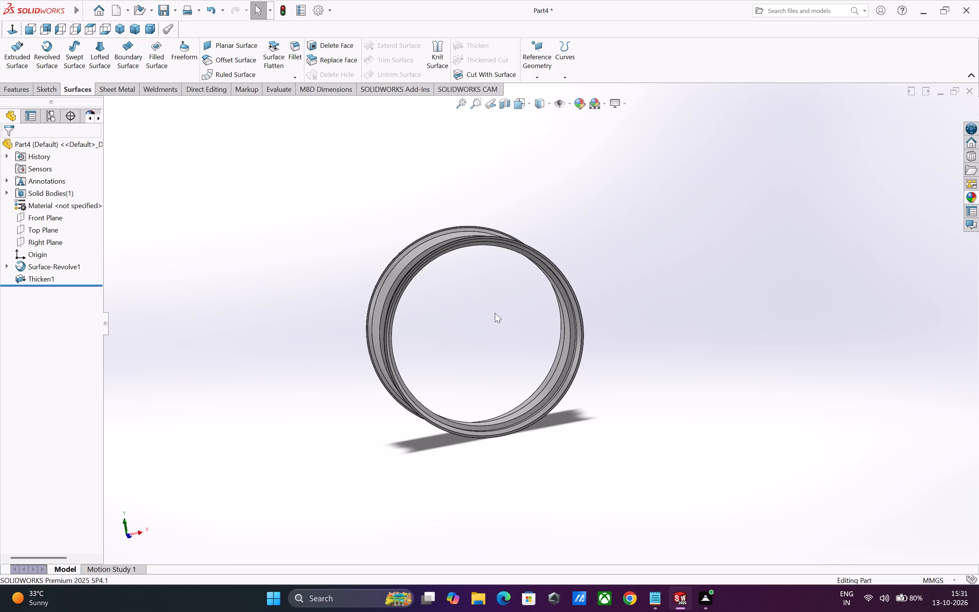
scroll(515, 315, up, 1)
scroll(478, 264, down, 3)
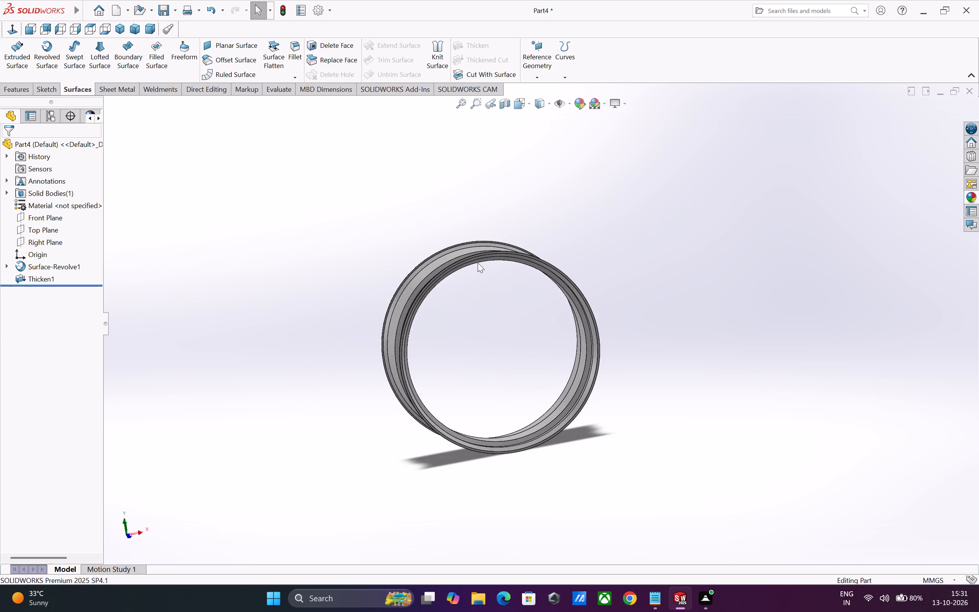
Inspect the rim's stepped outer profile, flange edges and inner wall close up.
scroll(478, 263, down, 2)
middle_drag(477, 265, 578, 297)
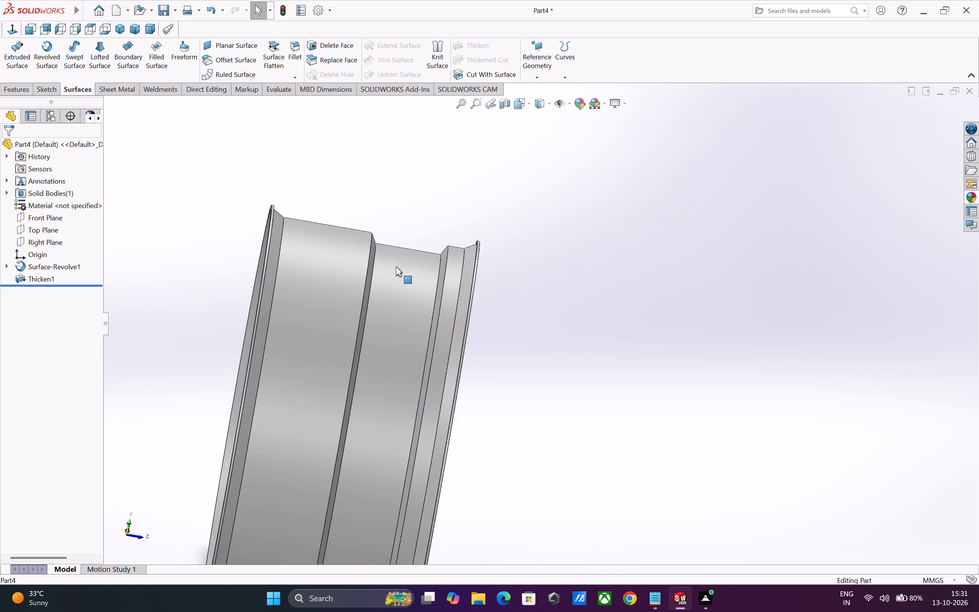
scroll(398, 268, down, 2)
middle_drag(420, 283, 430, 285)
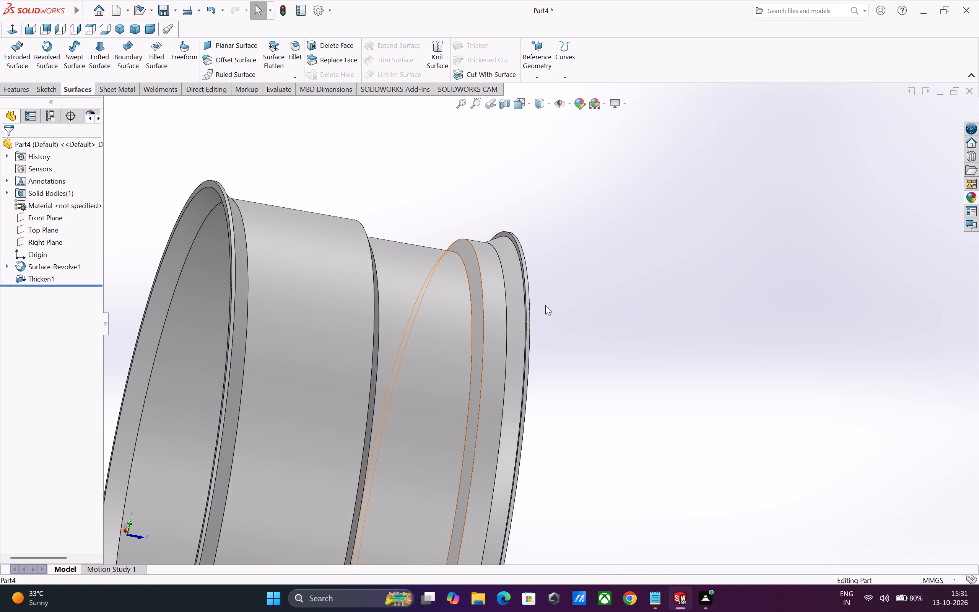
scroll(540, 304, down, 2)
middle_drag(463, 316, 420, 315)
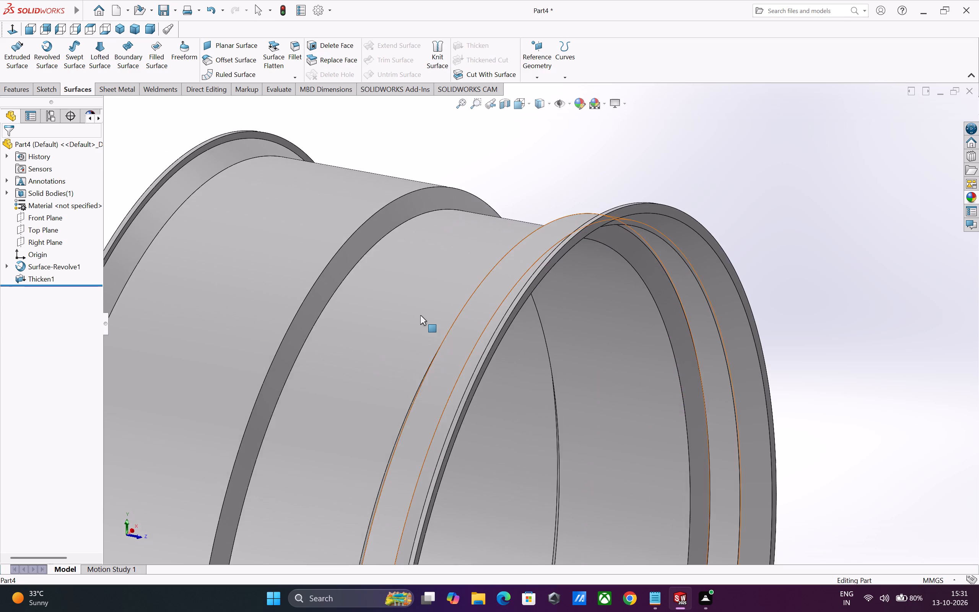
scroll(419, 315, up, 4)
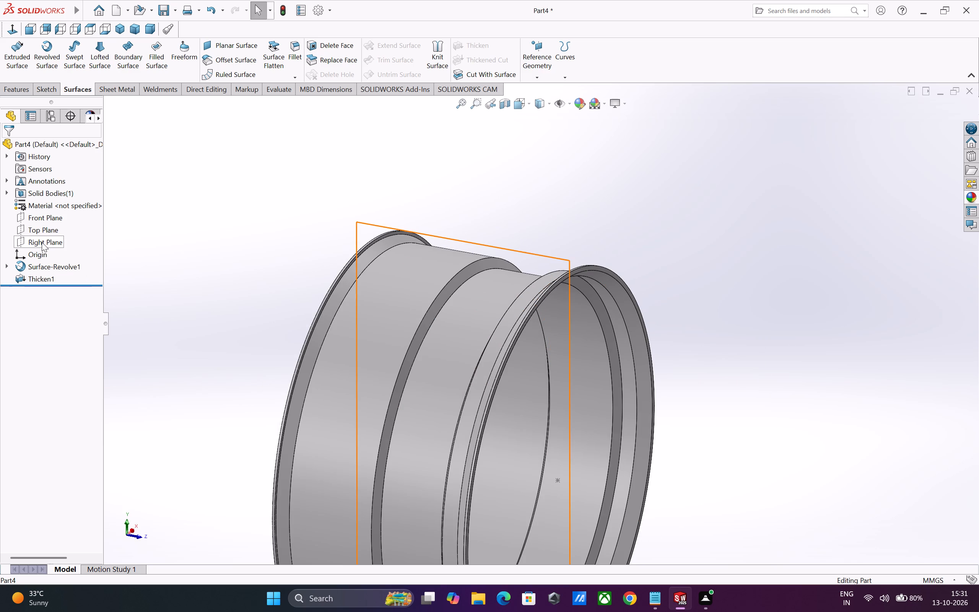
Start a new sketch on the Right Plane.
click(42, 242)
click(49, 233)
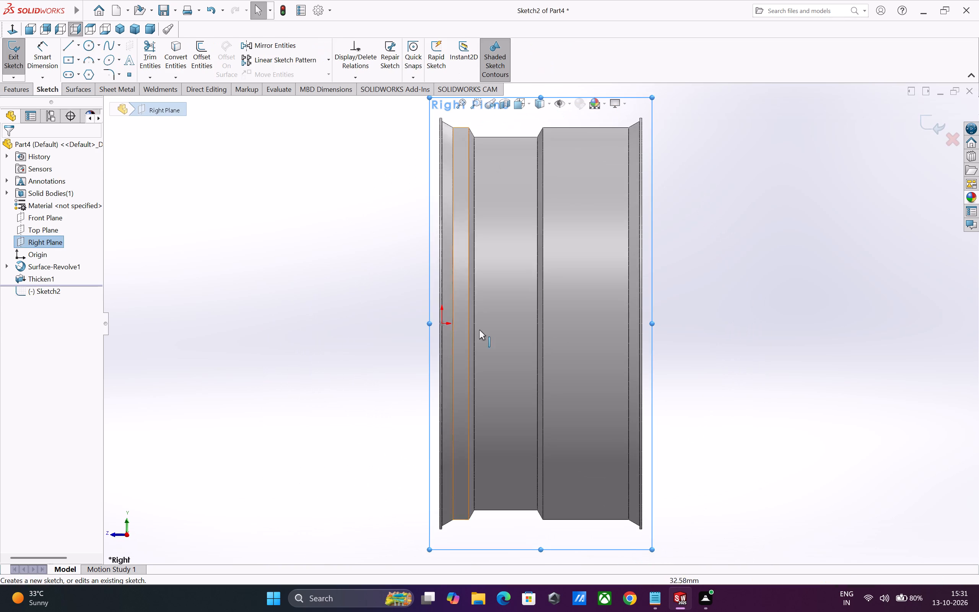
Cut the rim display with a planar section view at the Right Plane, with 0 mm offset.
scroll(485, 330, up, 3)
scroll(553, 263, up, 4)
scroll(545, 242, down, 2)
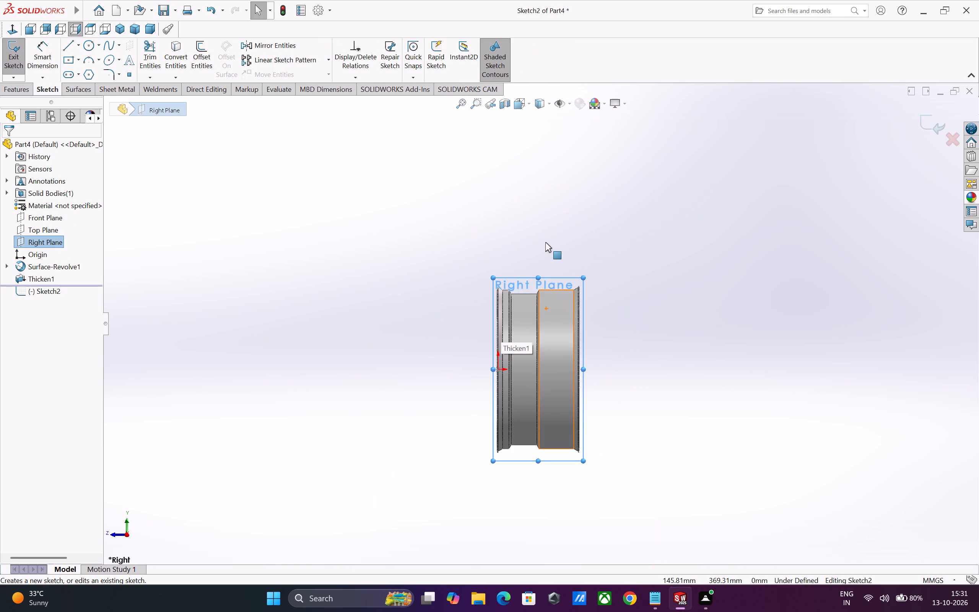
click(507, 103)
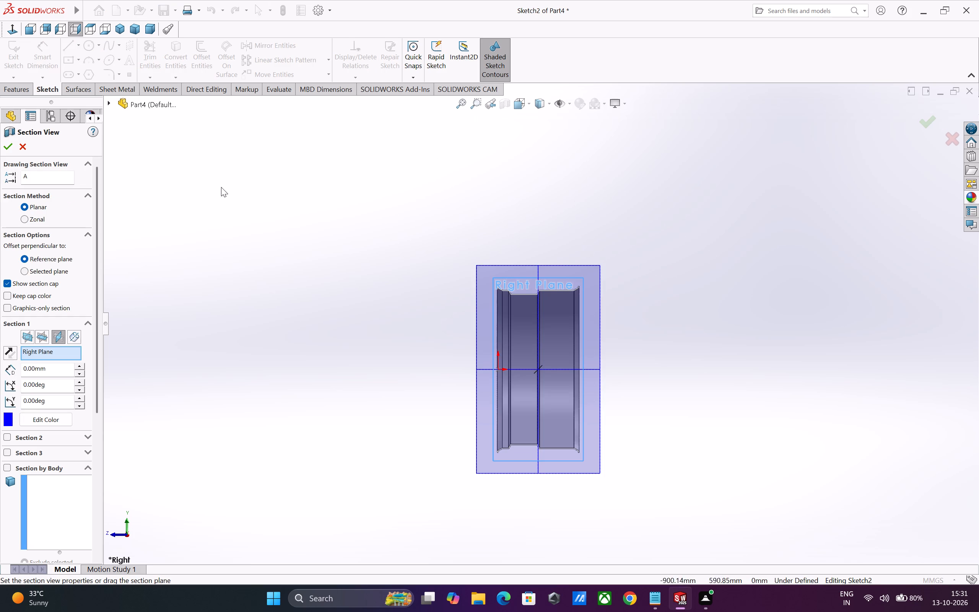
click(12, 146)
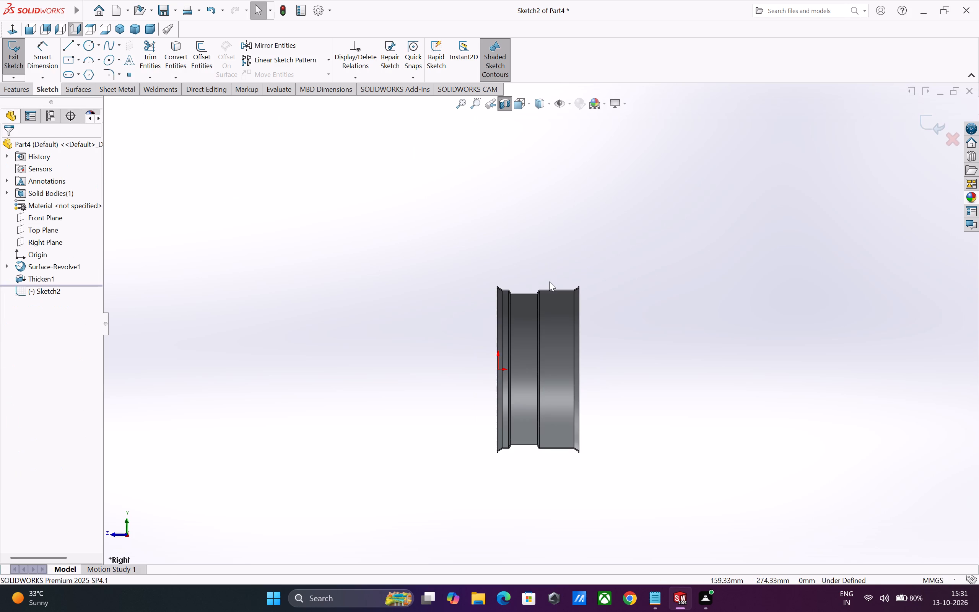
Sketch a vertical centerline about 220 mm long along the rim's flange down to the origin, and a horizontal one about 282 mm along the axis.
scroll(549, 282, down, 7)
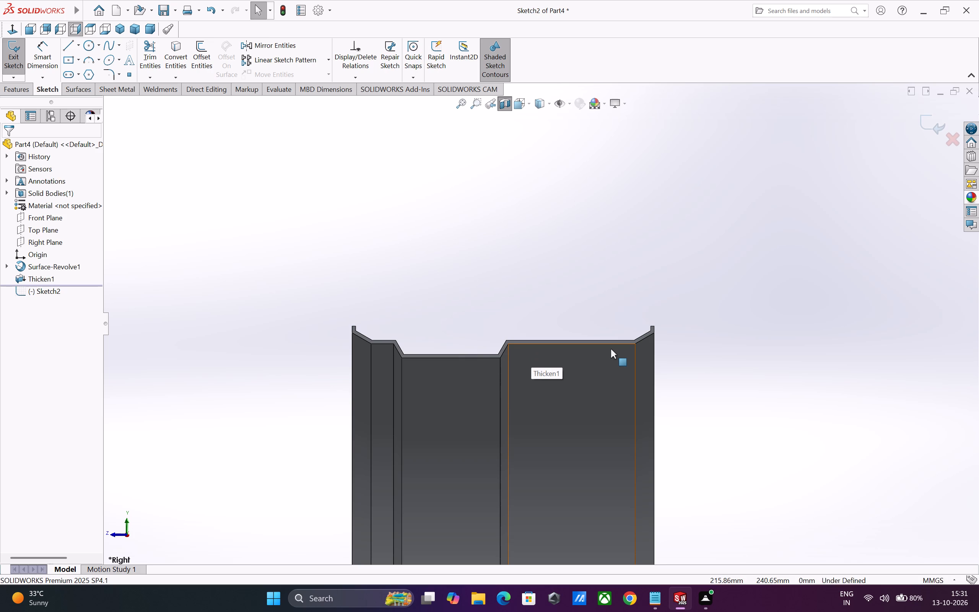
scroll(600, 343, up, 1)
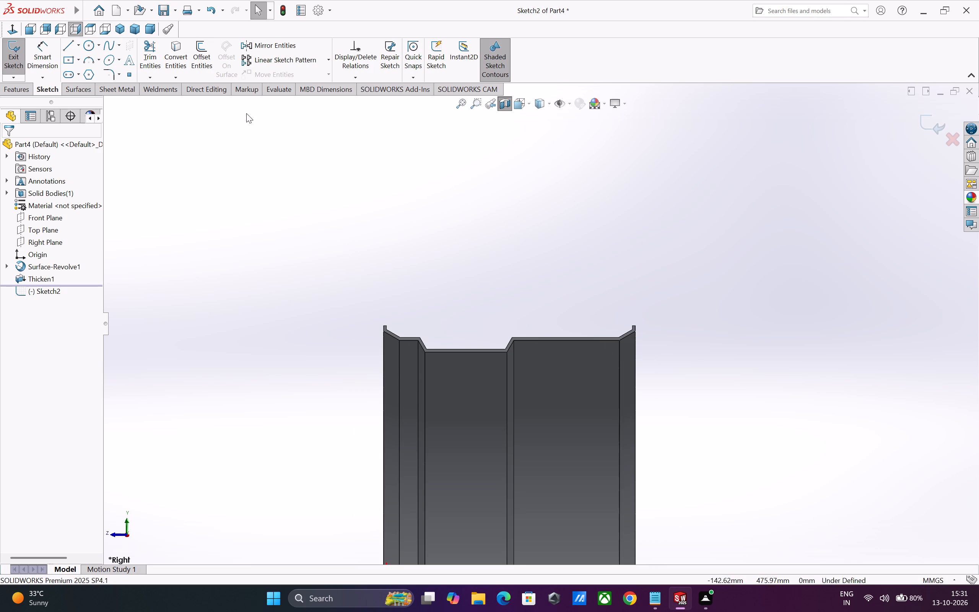
click(78, 45)
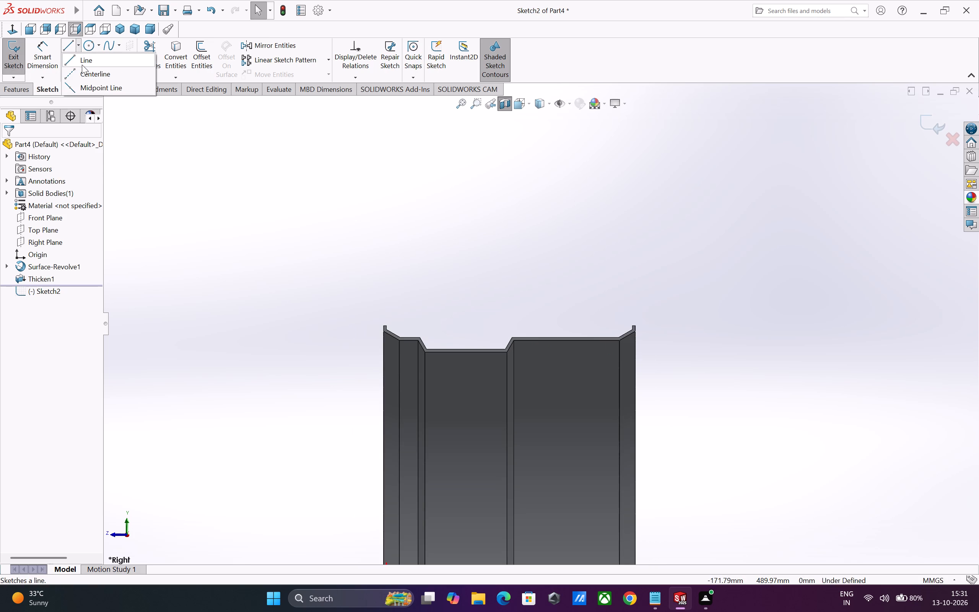
click(84, 71)
scroll(438, 339, down, 1)
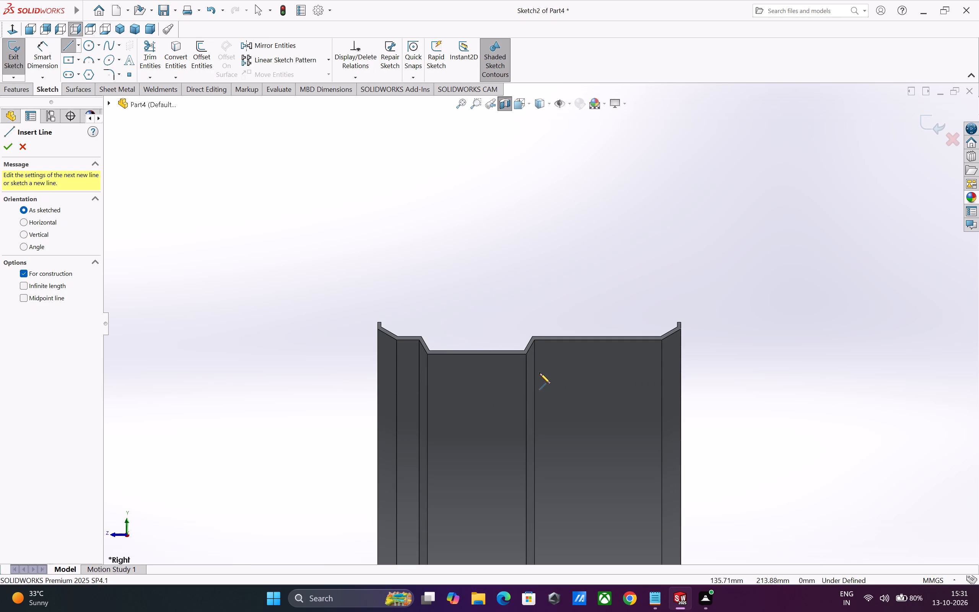
scroll(524, 405, up, 3)
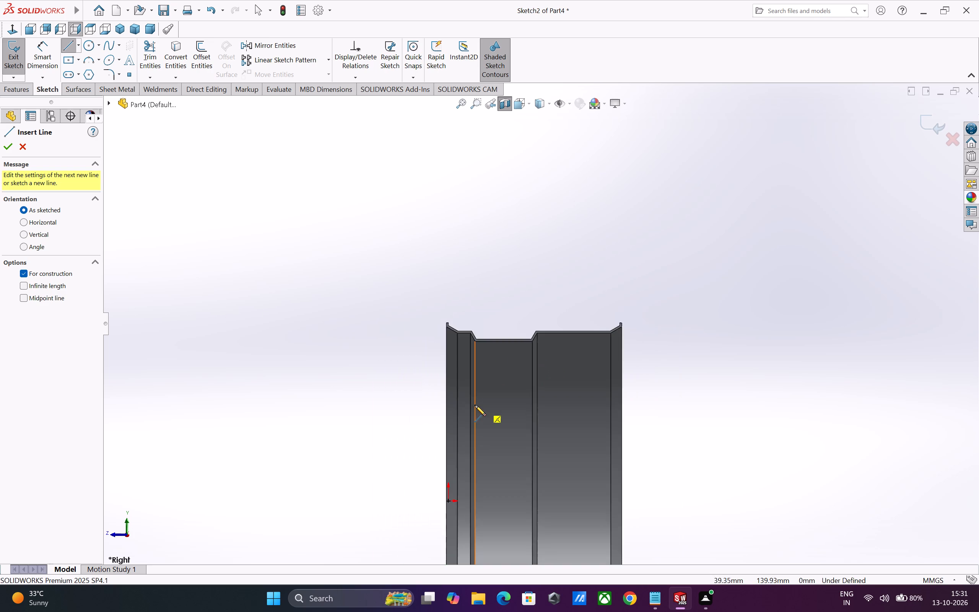
scroll(475, 405, up, 3)
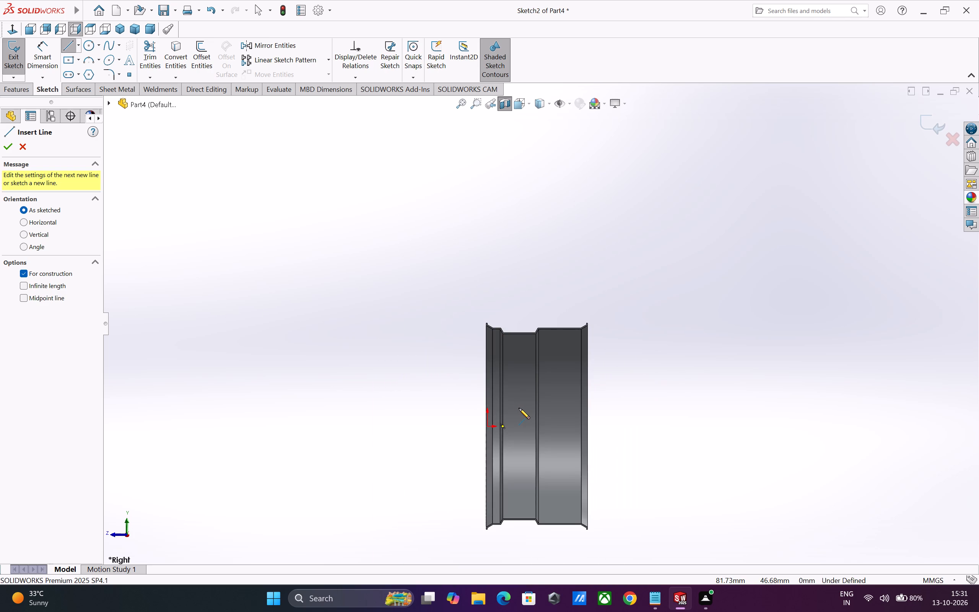
scroll(487, 347, down, 3)
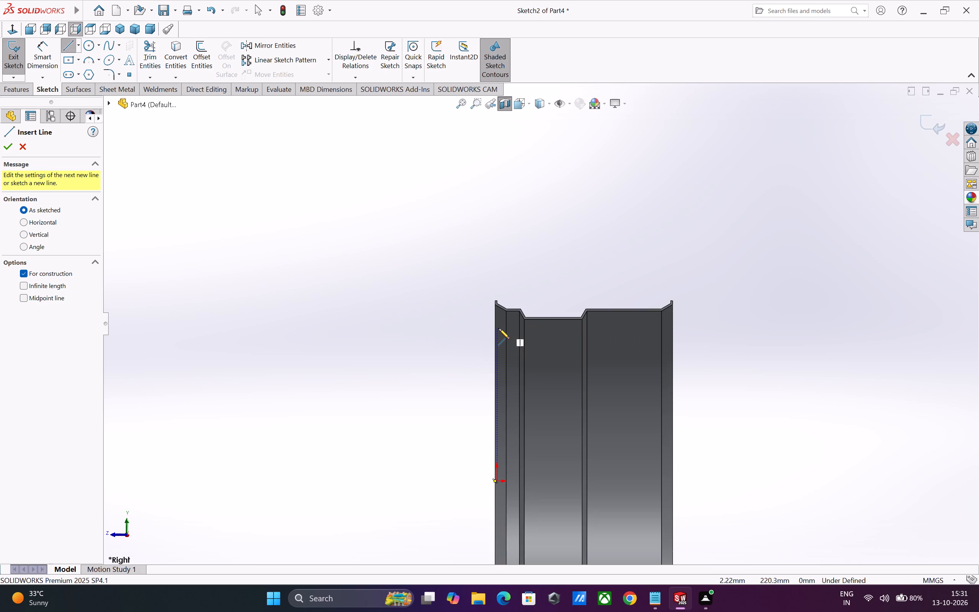
click(499, 326)
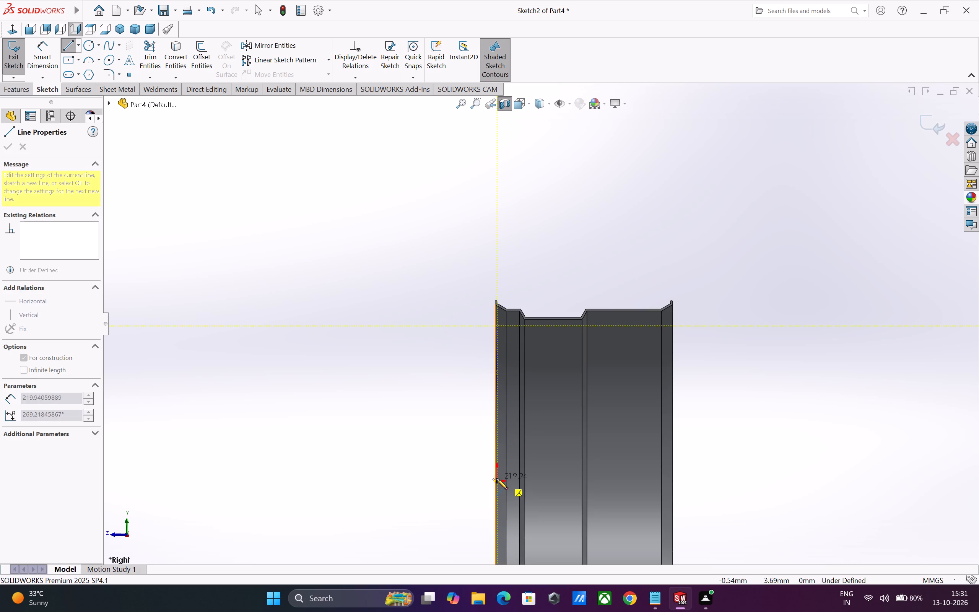
click(497, 482)
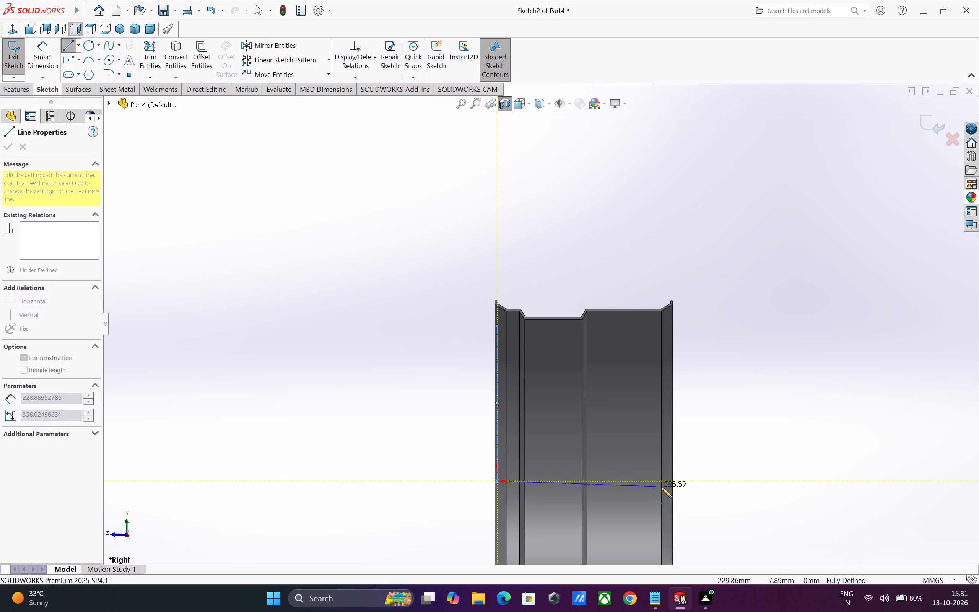
click(693, 481)
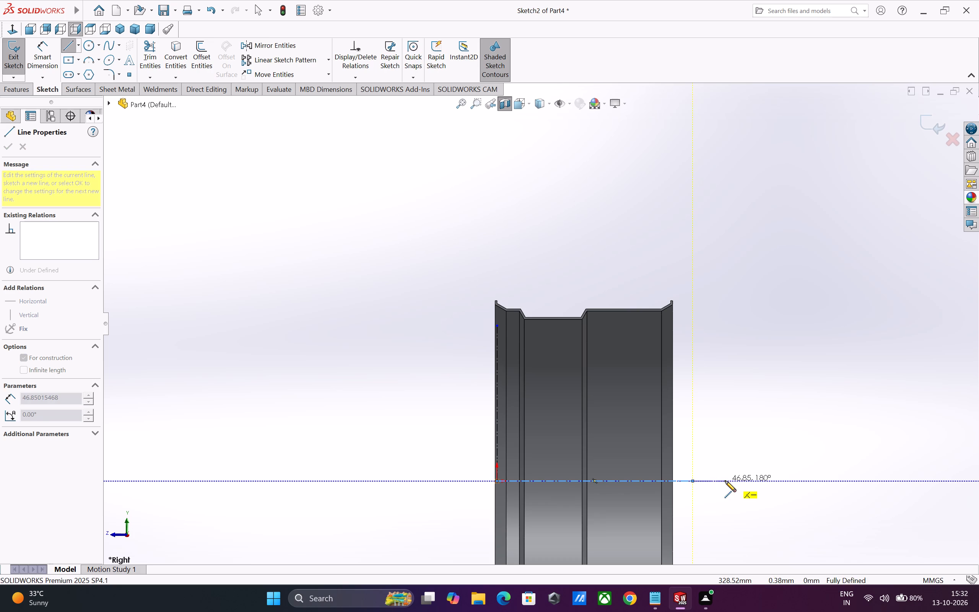
key(Escape)
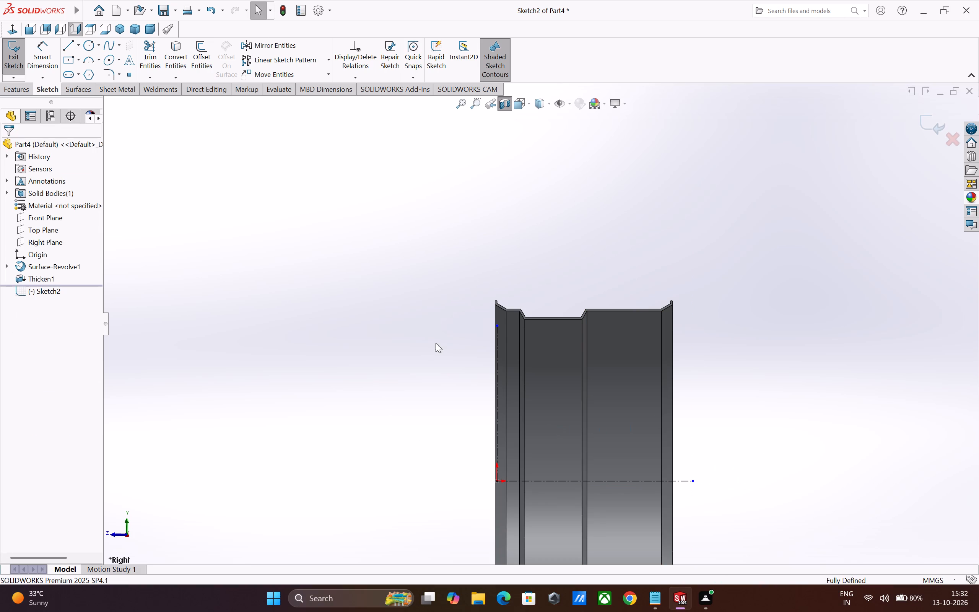
Sketch an open hub outline on the horizontal centerline: about 123 mm down, 62 mm along it, 142 mm up and 40 mm back toward the flange.
click(73, 48)
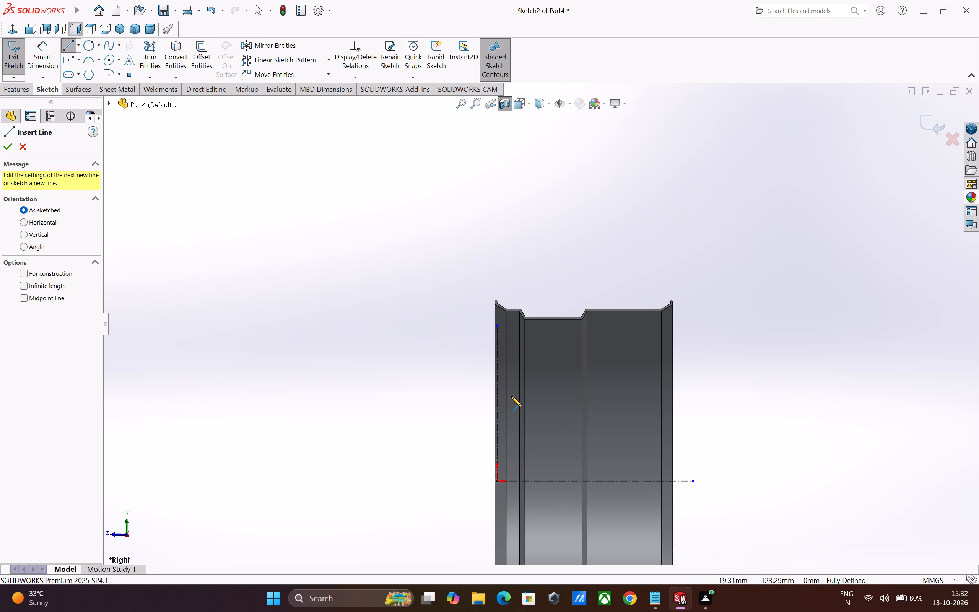
click(511, 396)
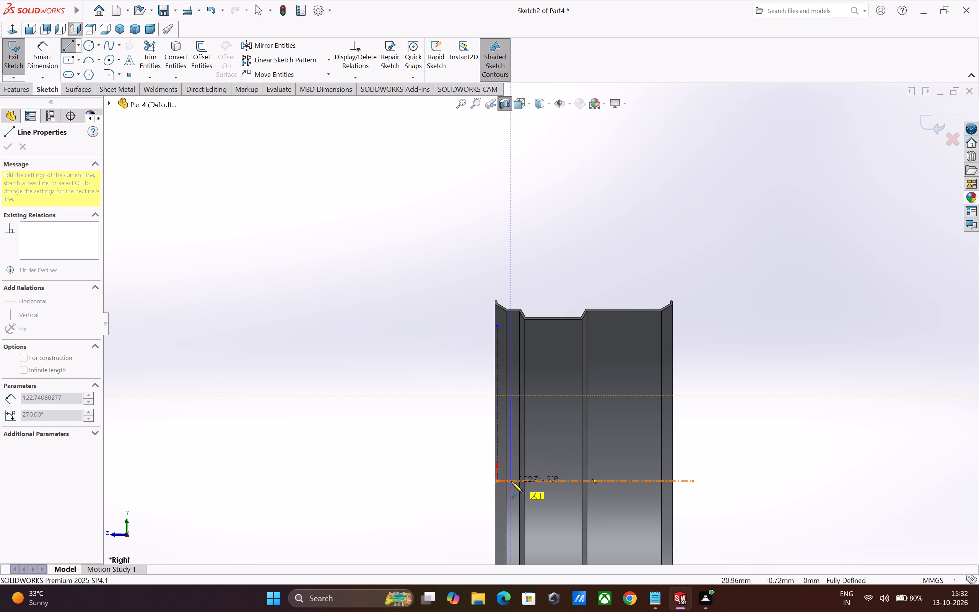
click(512, 482)
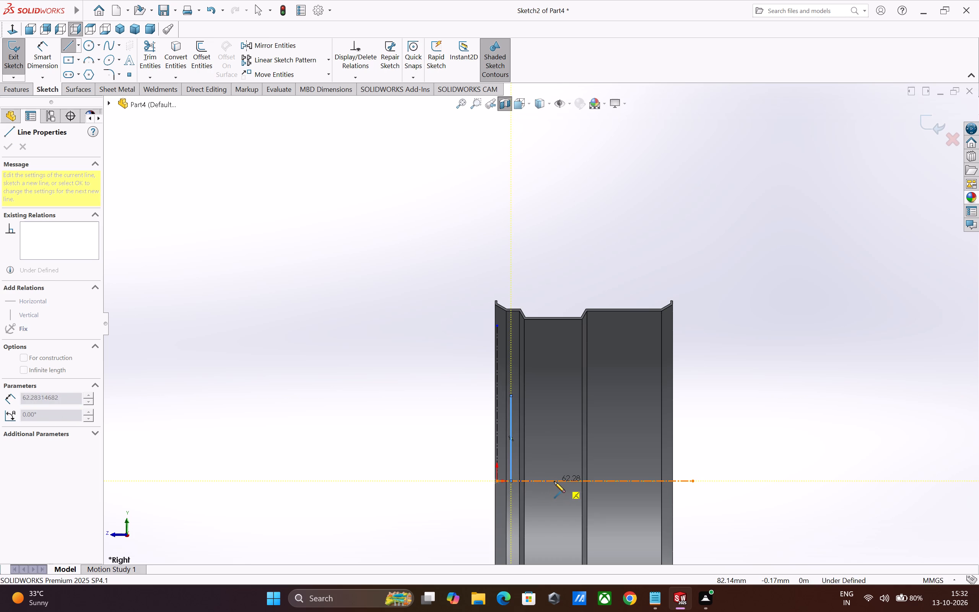
click(554, 482)
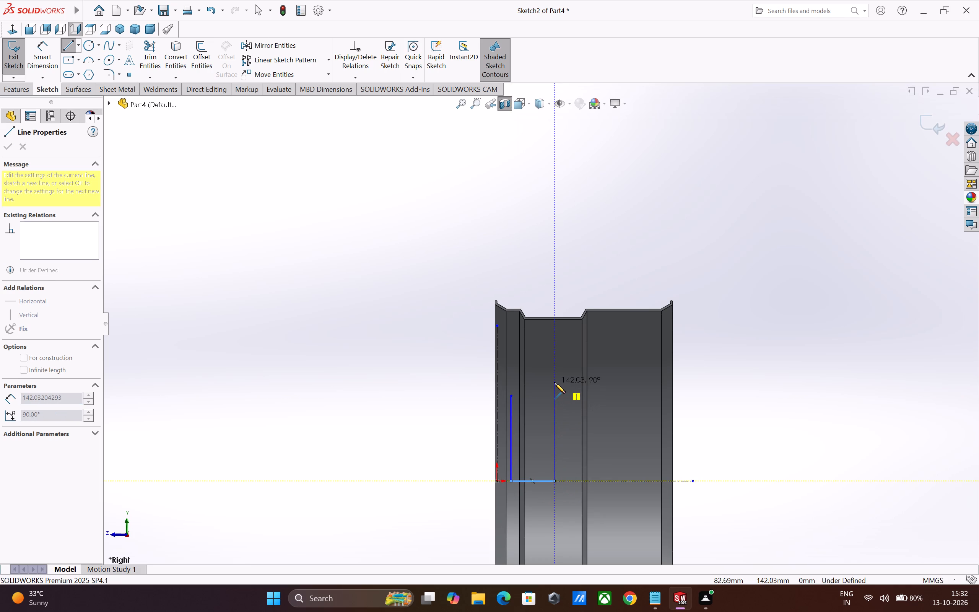
click(555, 382)
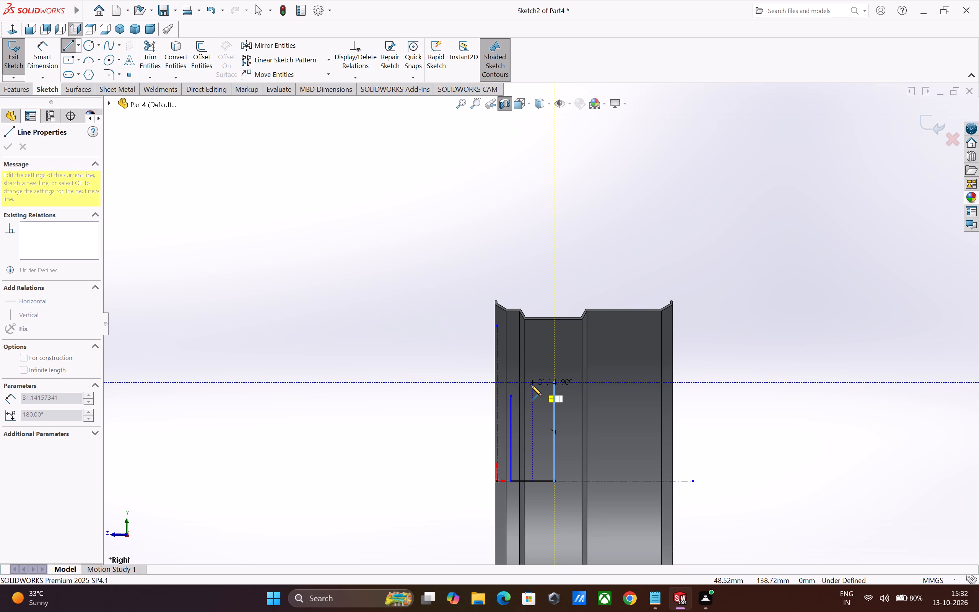
click(527, 381)
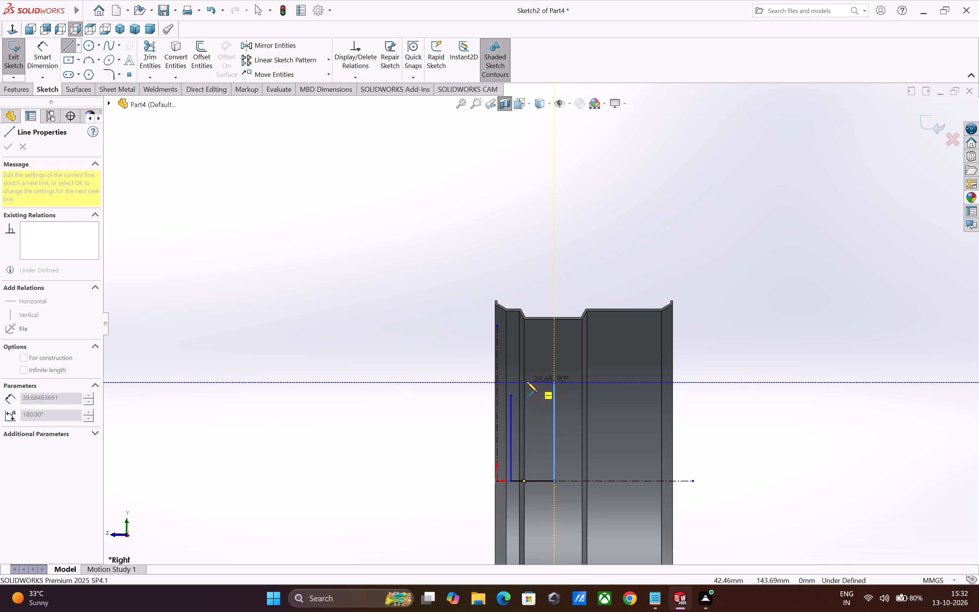
key(Escape)
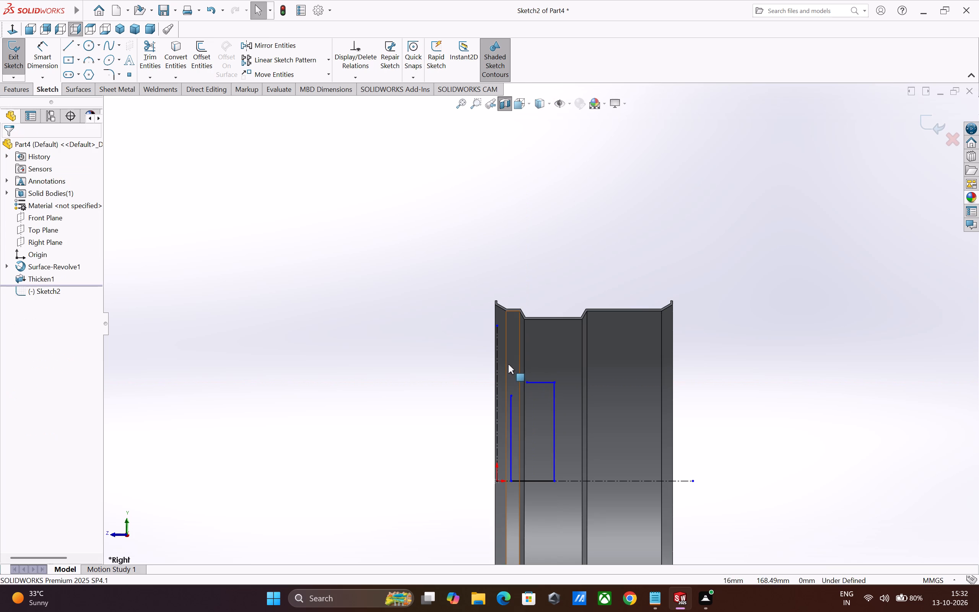
Try to convert the flange's inner edge, its end face and the adjoining sloped, flat and stepped outer rim faces into sketch entities.
scroll(507, 362, up, 1)
scroll(517, 307, down, 6)
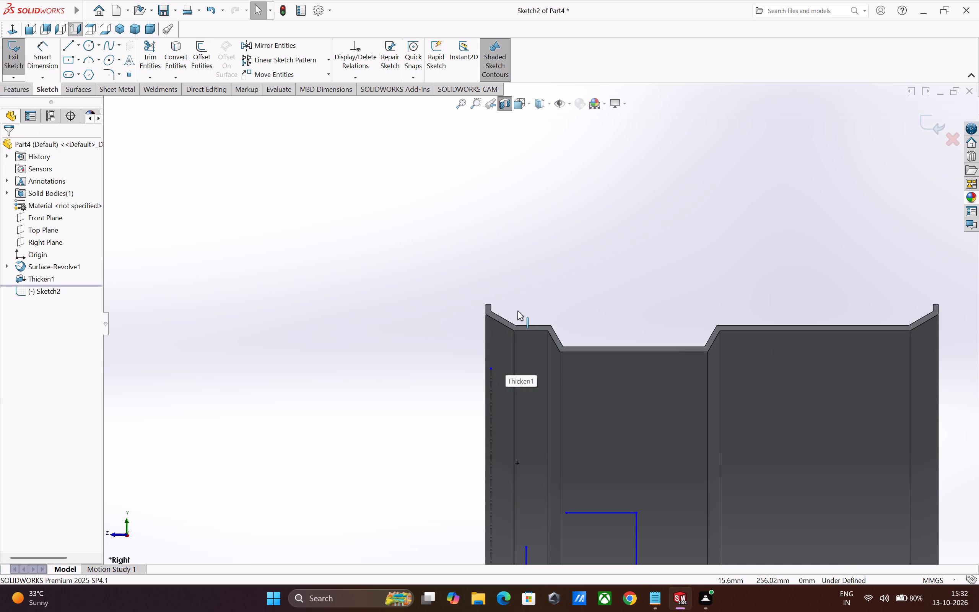
scroll(592, 301, down, 2)
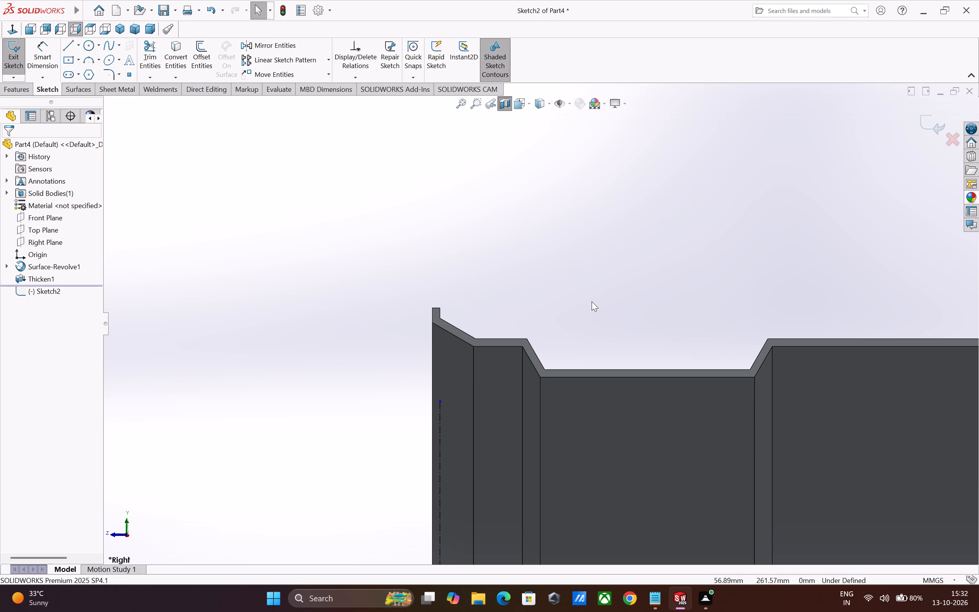
key(Escape)
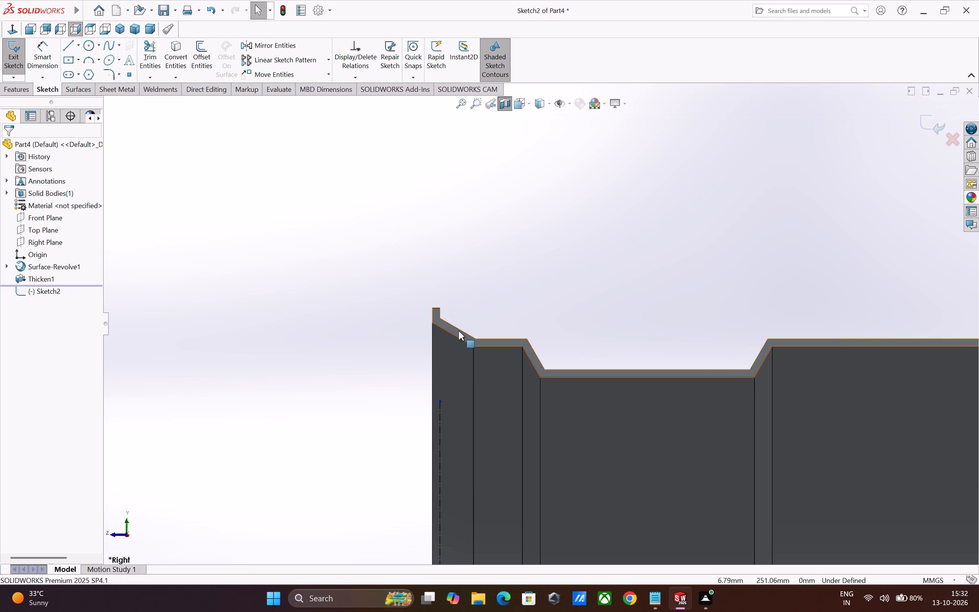
click(460, 329)
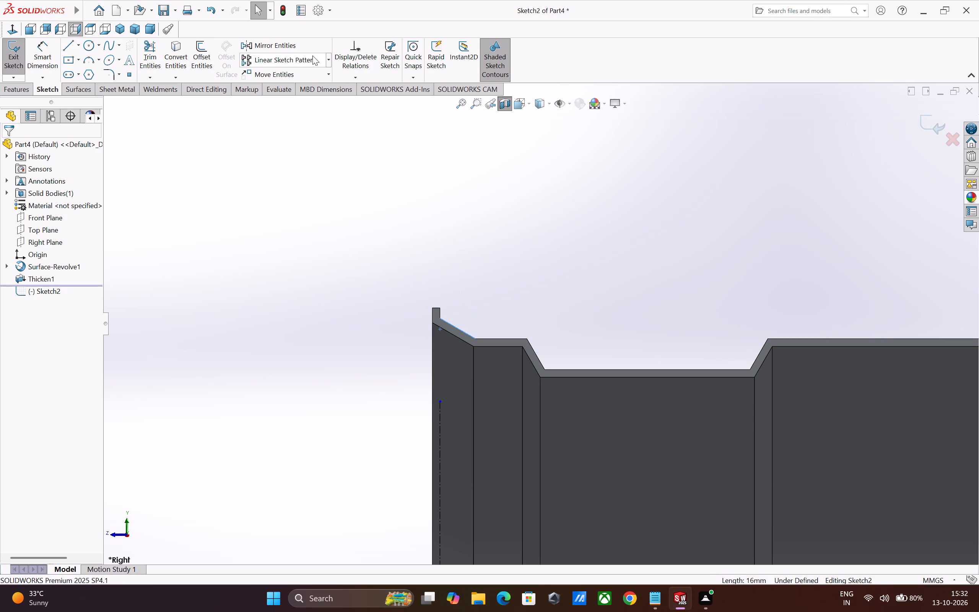
click(183, 58)
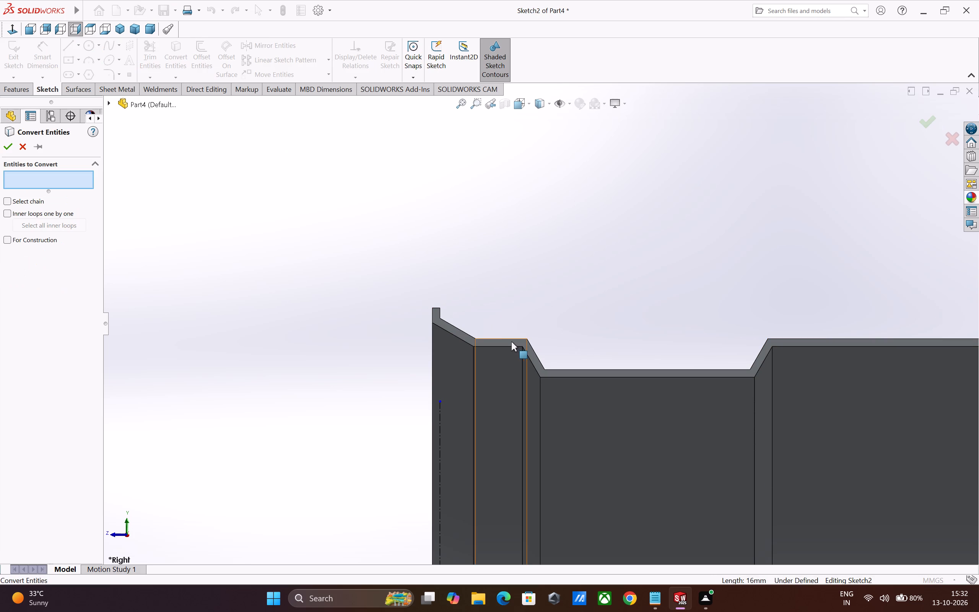
scroll(494, 328, down, 3)
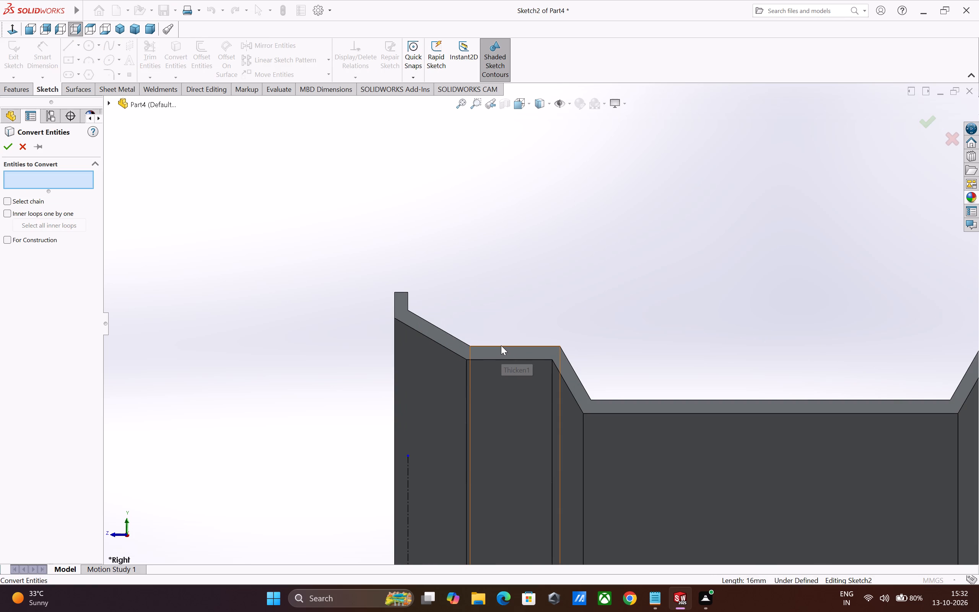
ctrl+click(501, 345)
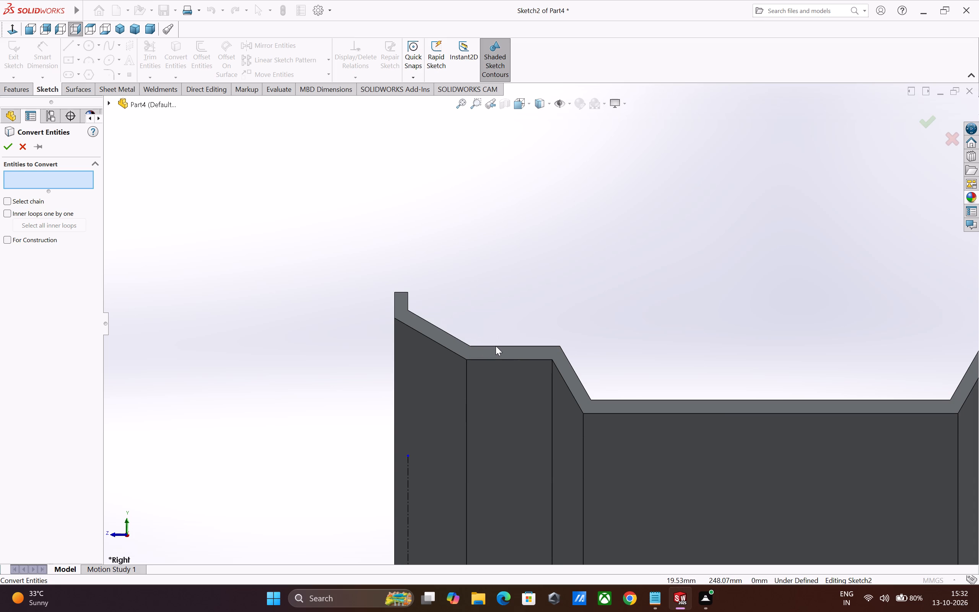
ctrl+click(496, 346)
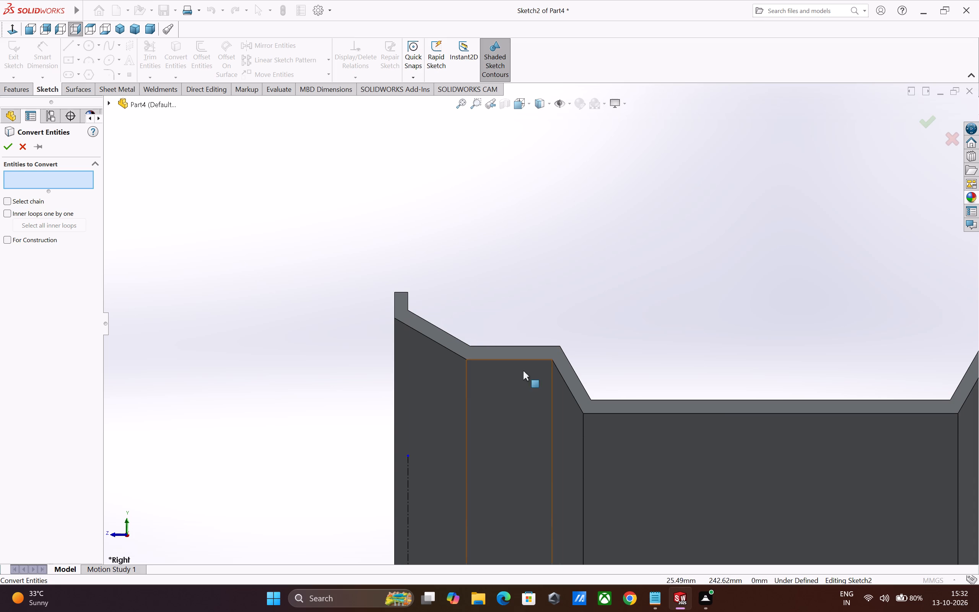
click(456, 337)
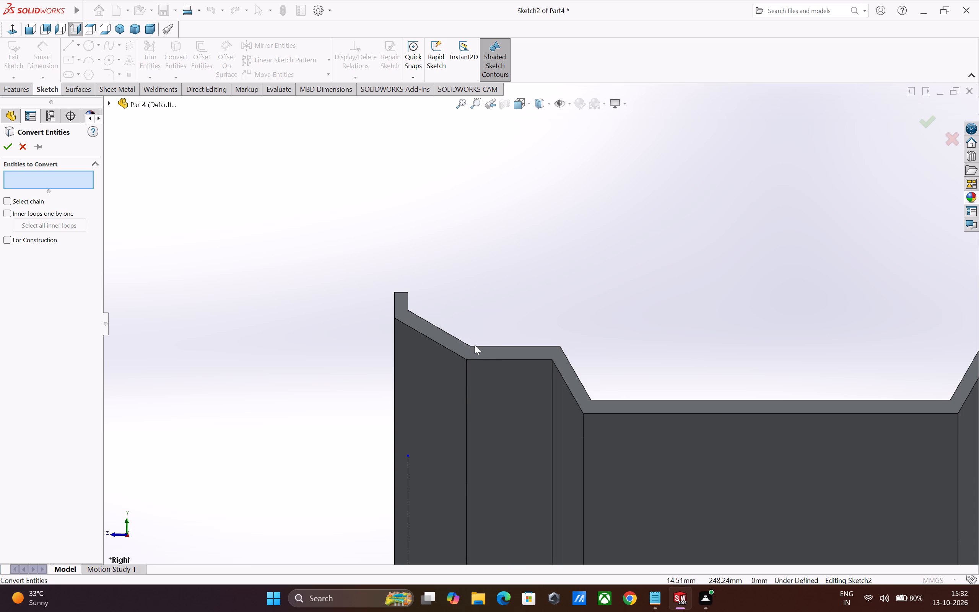
click(408, 299)
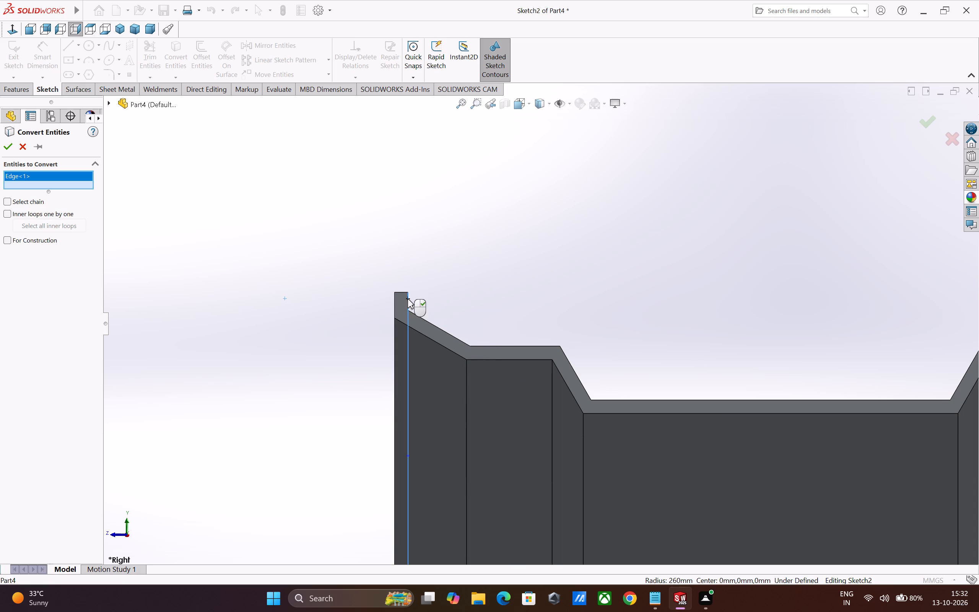
click(403, 293)
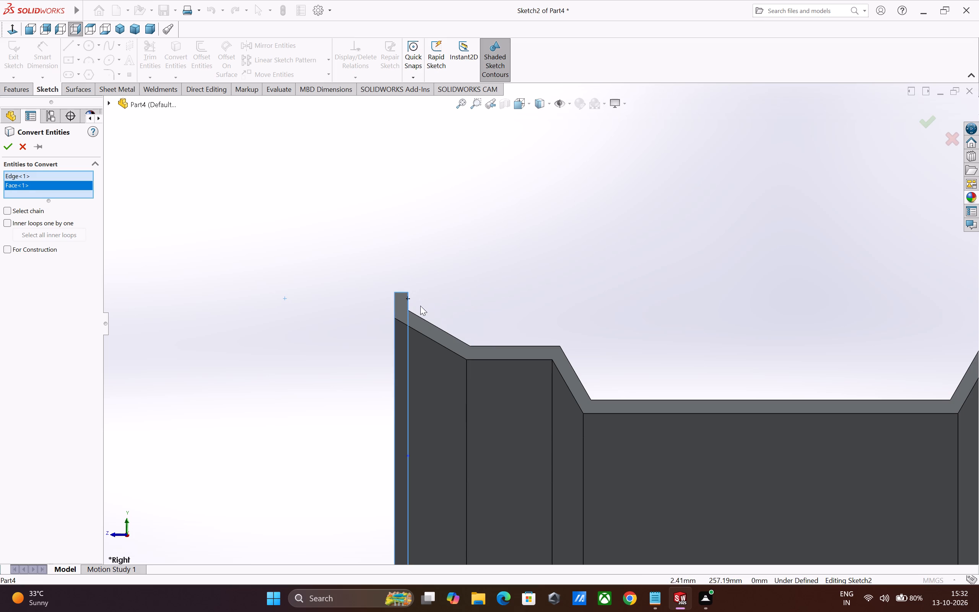
click(433, 324)
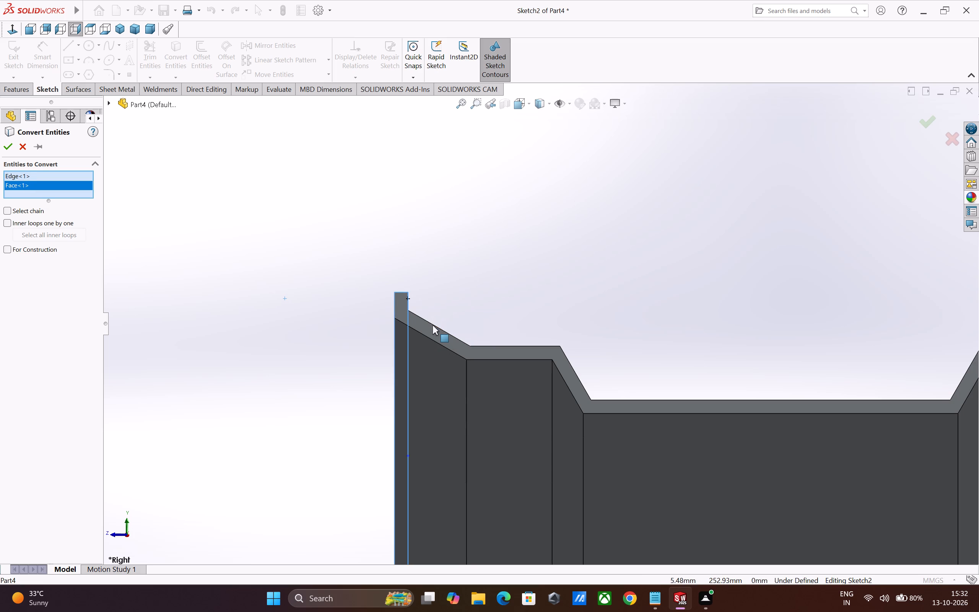
click(433, 325)
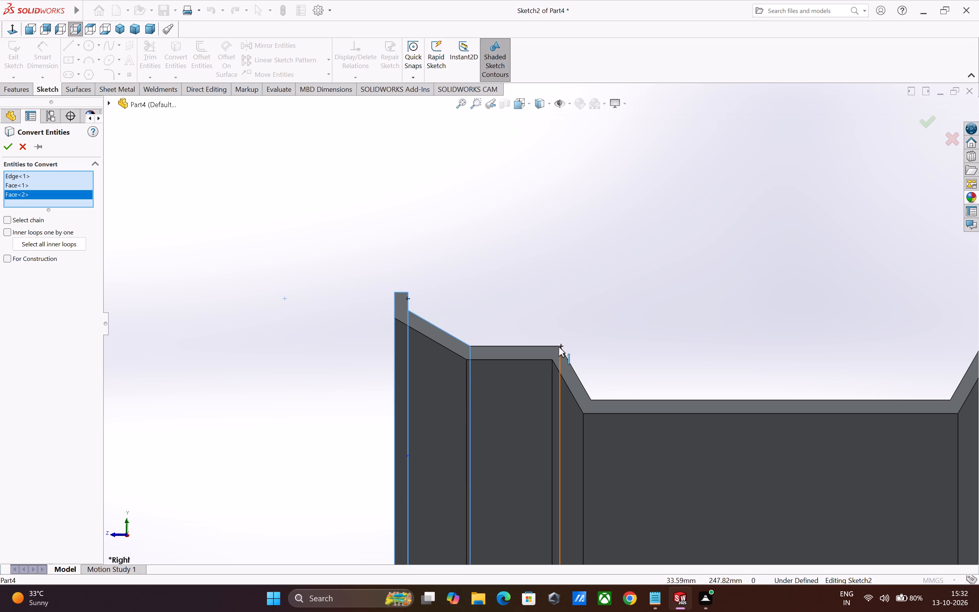
click(526, 348)
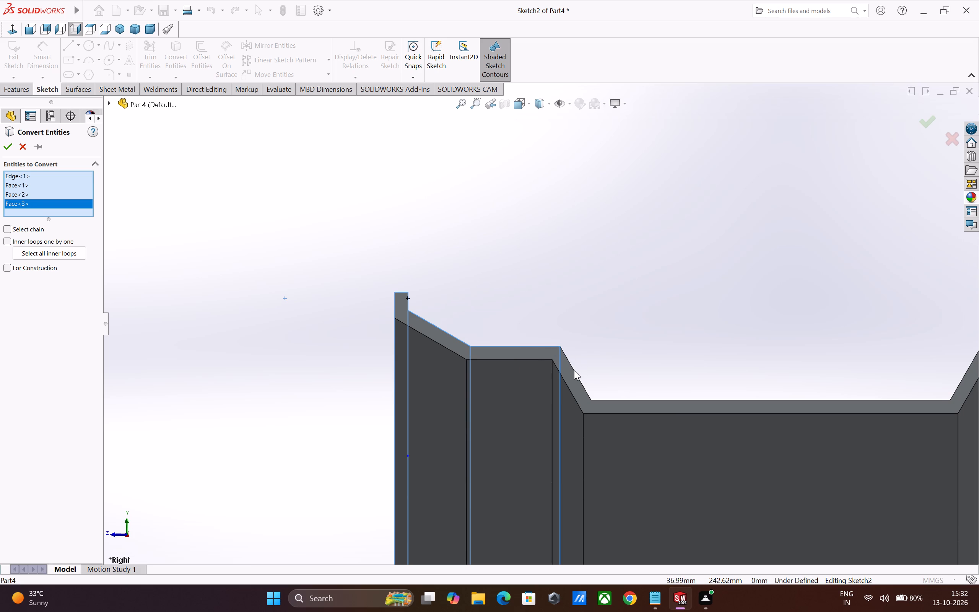
click(574, 371)
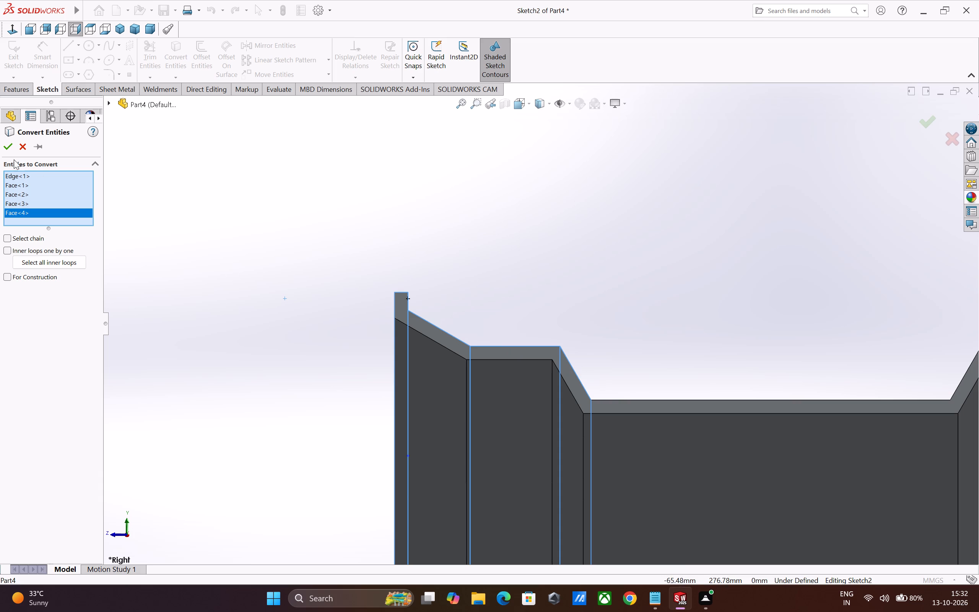
click(8, 153)
click(575, 294)
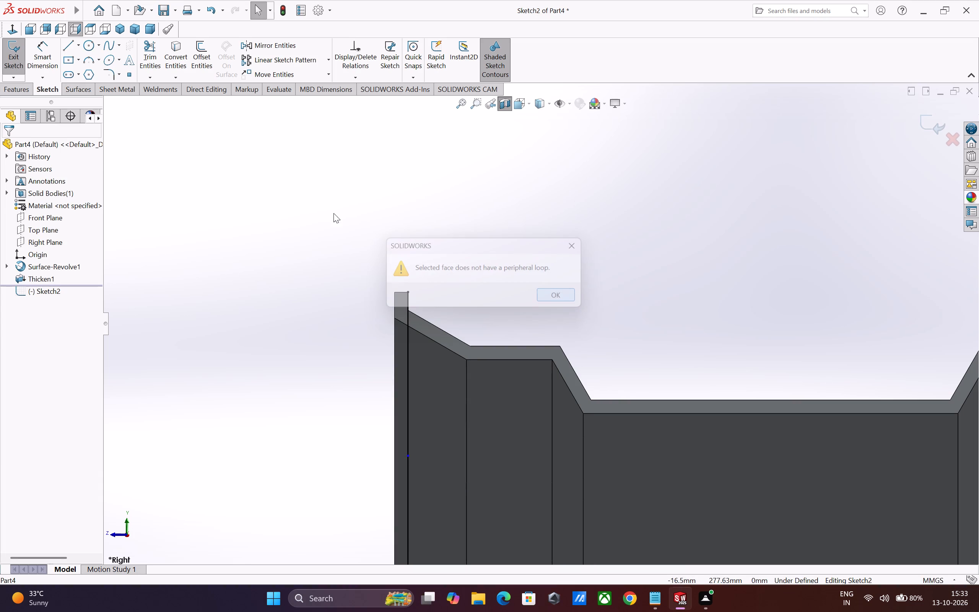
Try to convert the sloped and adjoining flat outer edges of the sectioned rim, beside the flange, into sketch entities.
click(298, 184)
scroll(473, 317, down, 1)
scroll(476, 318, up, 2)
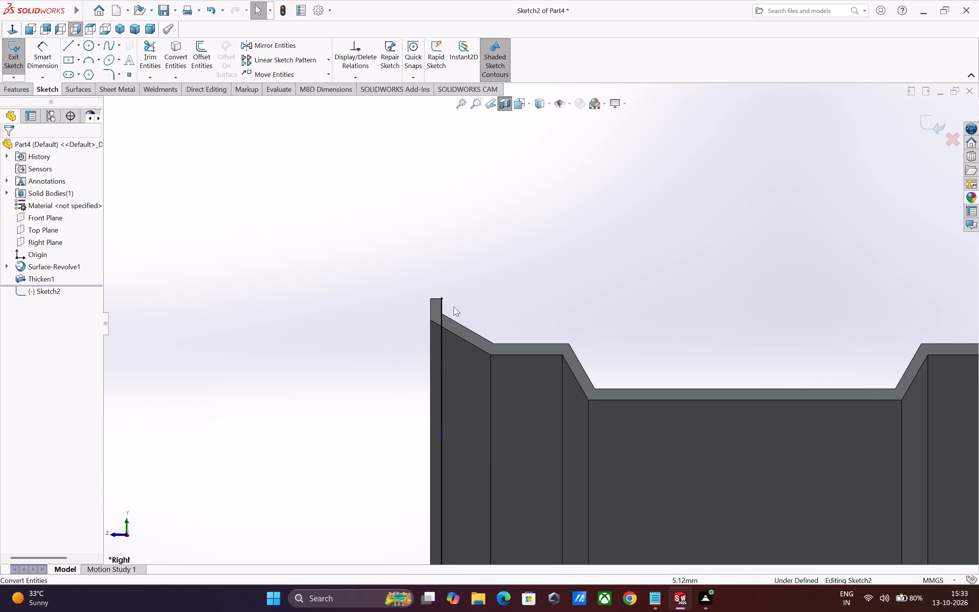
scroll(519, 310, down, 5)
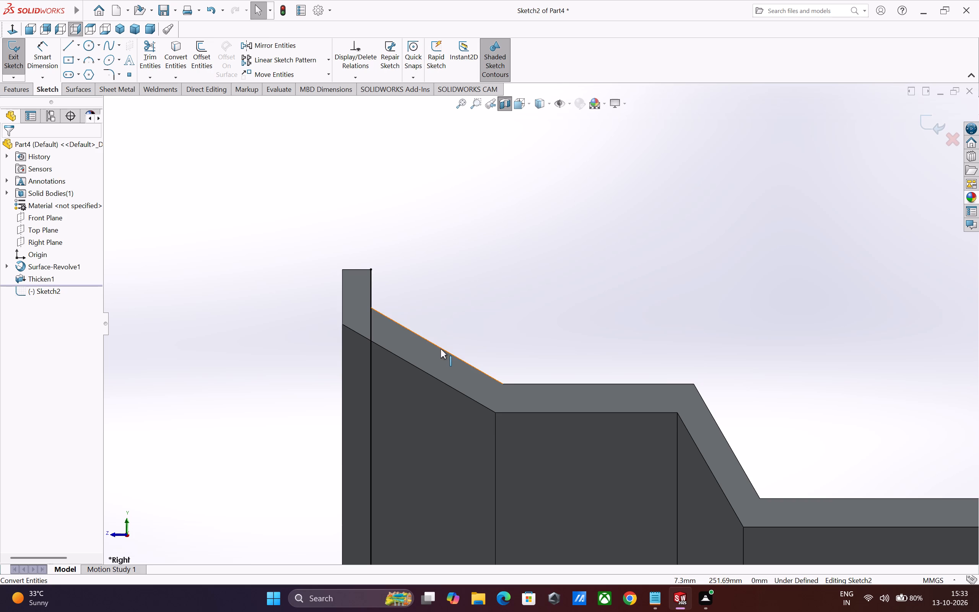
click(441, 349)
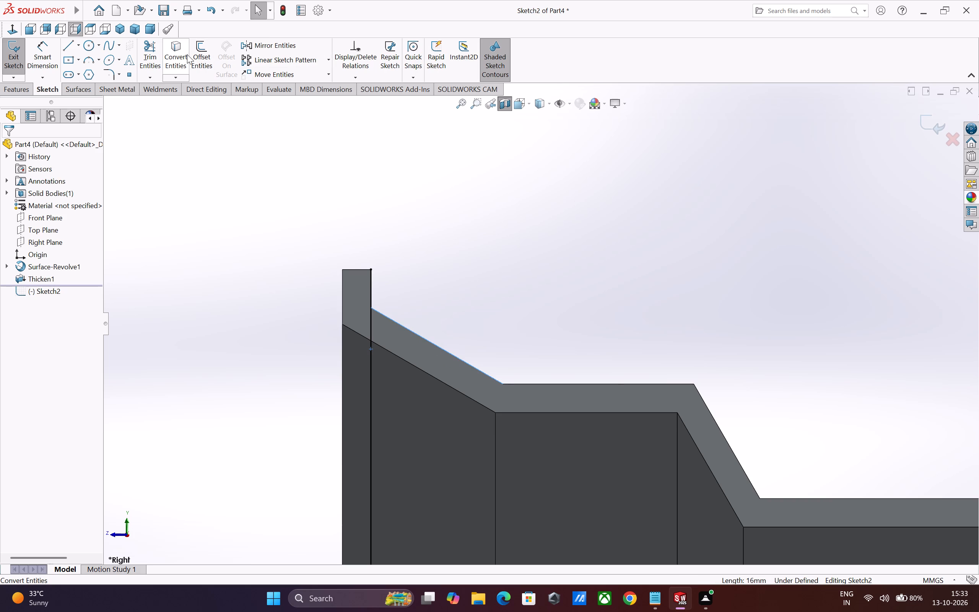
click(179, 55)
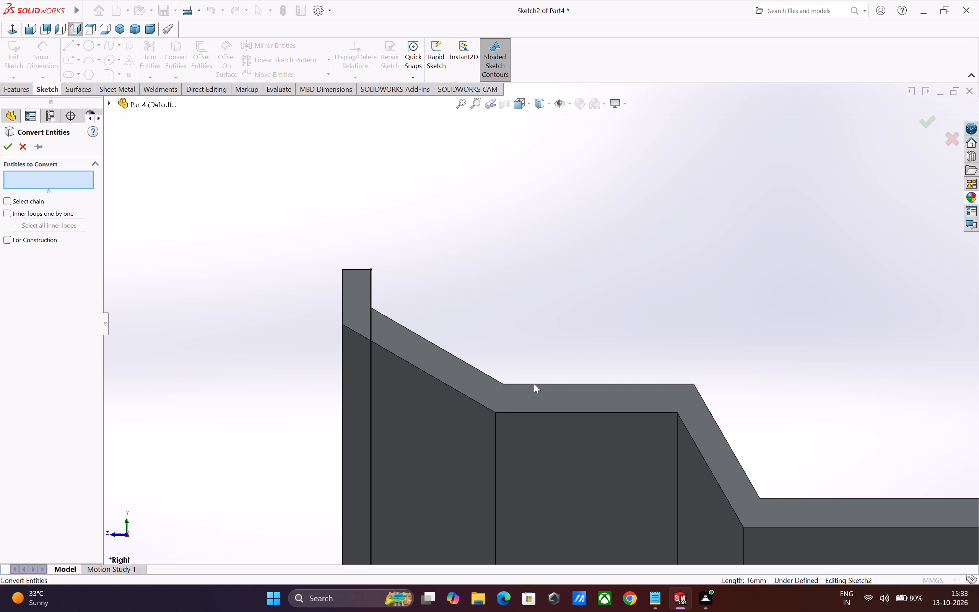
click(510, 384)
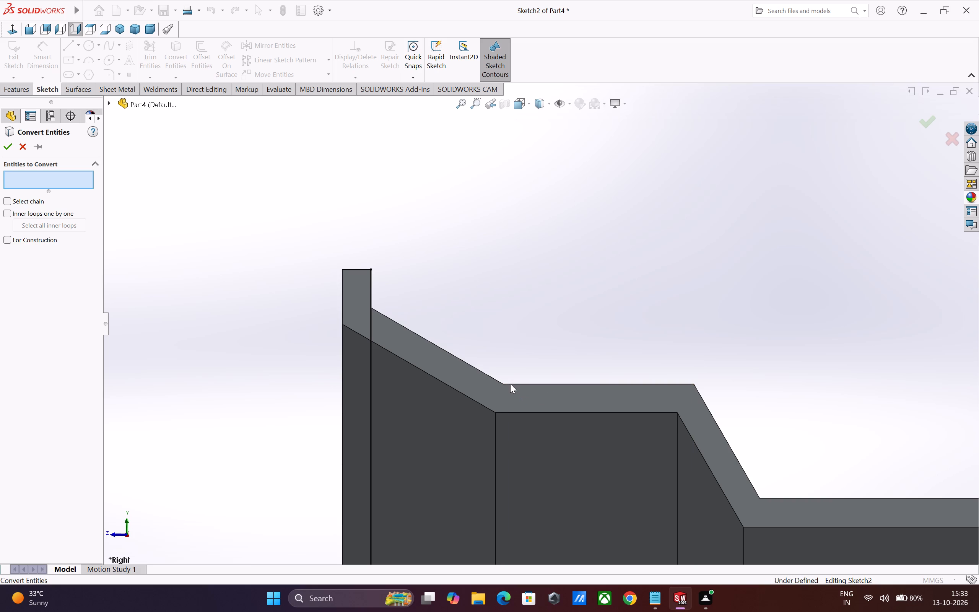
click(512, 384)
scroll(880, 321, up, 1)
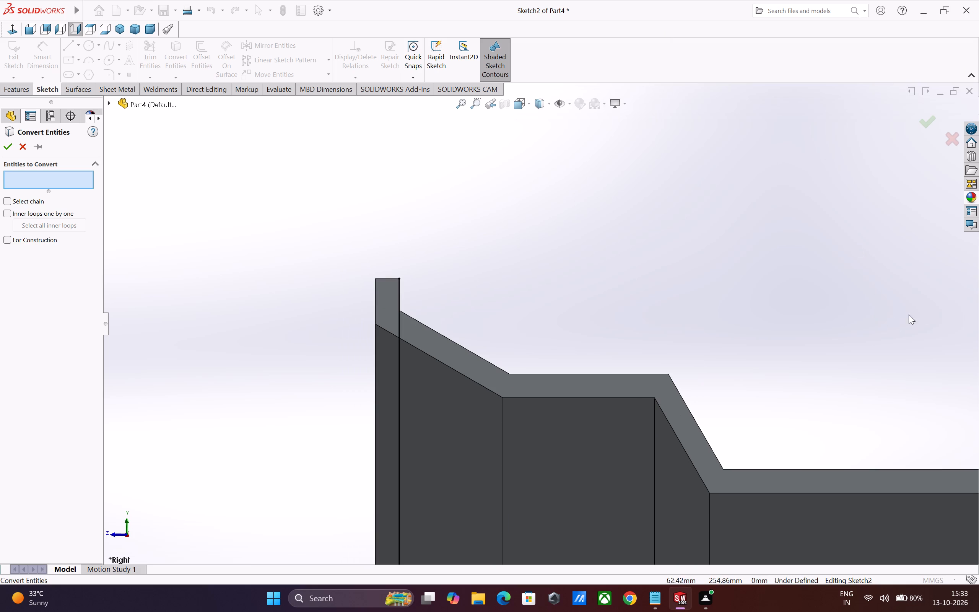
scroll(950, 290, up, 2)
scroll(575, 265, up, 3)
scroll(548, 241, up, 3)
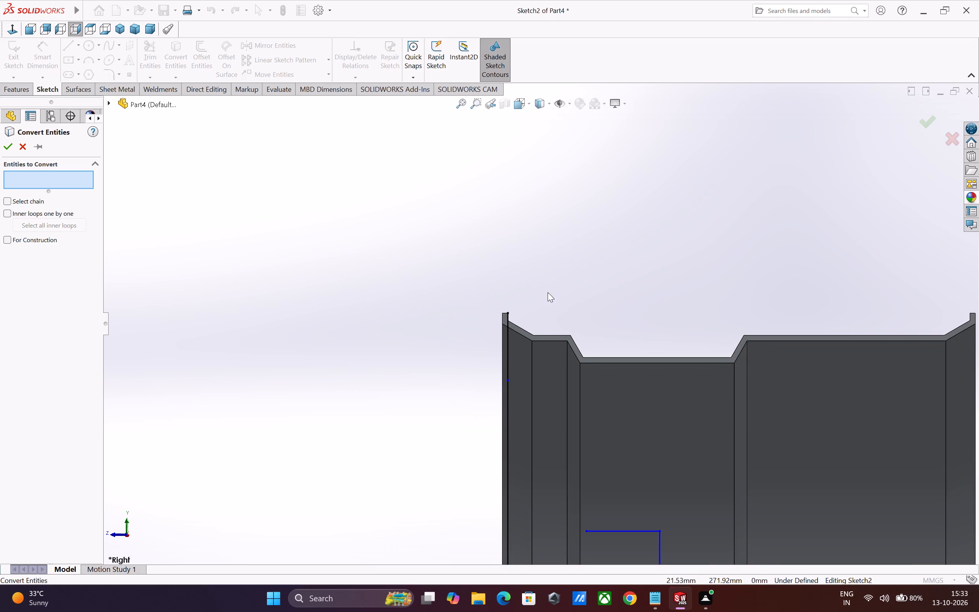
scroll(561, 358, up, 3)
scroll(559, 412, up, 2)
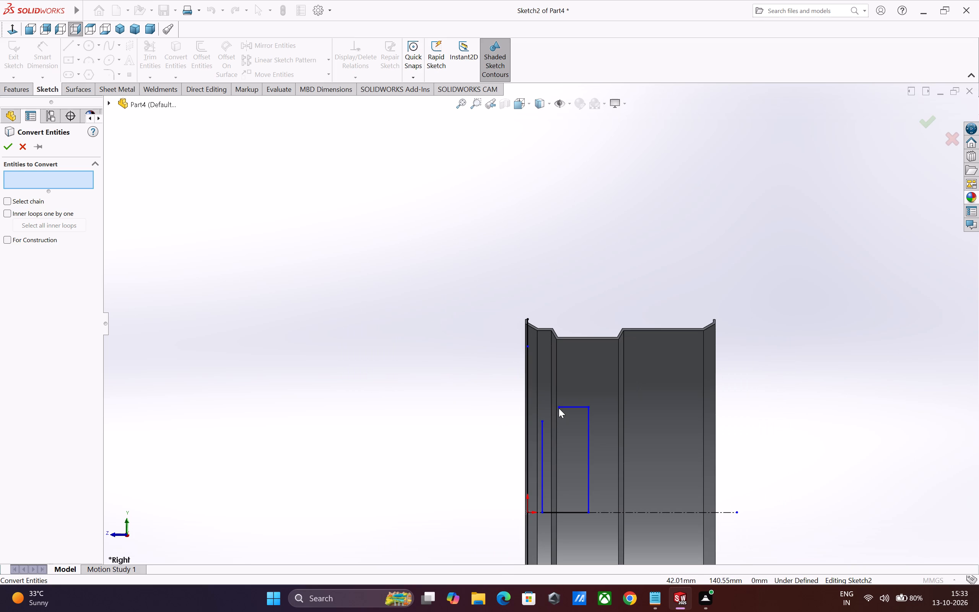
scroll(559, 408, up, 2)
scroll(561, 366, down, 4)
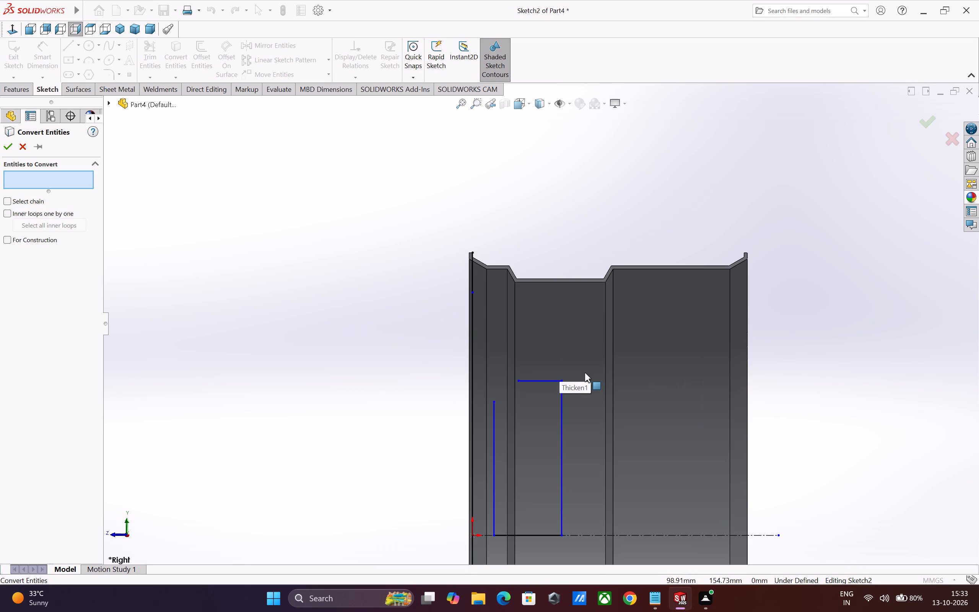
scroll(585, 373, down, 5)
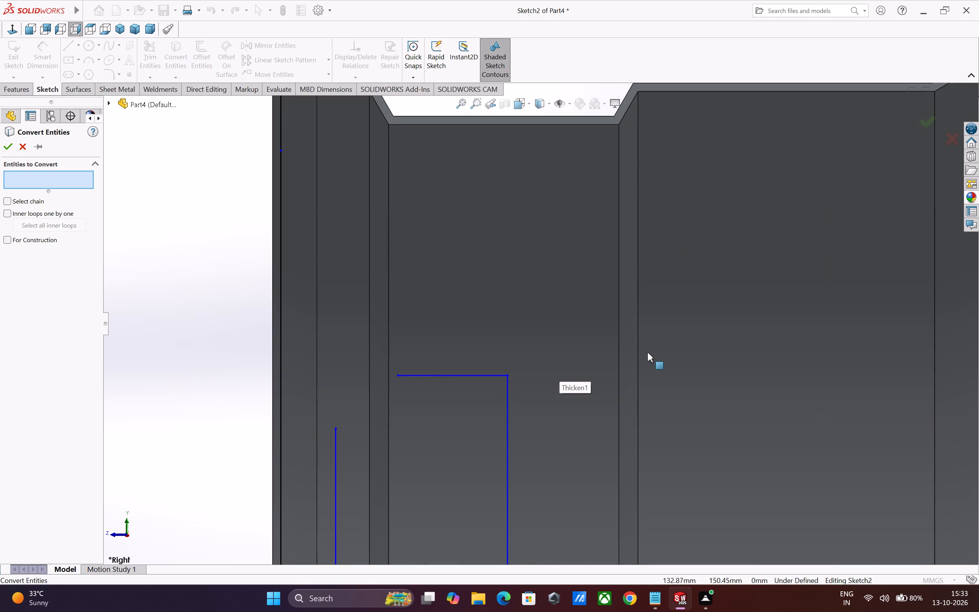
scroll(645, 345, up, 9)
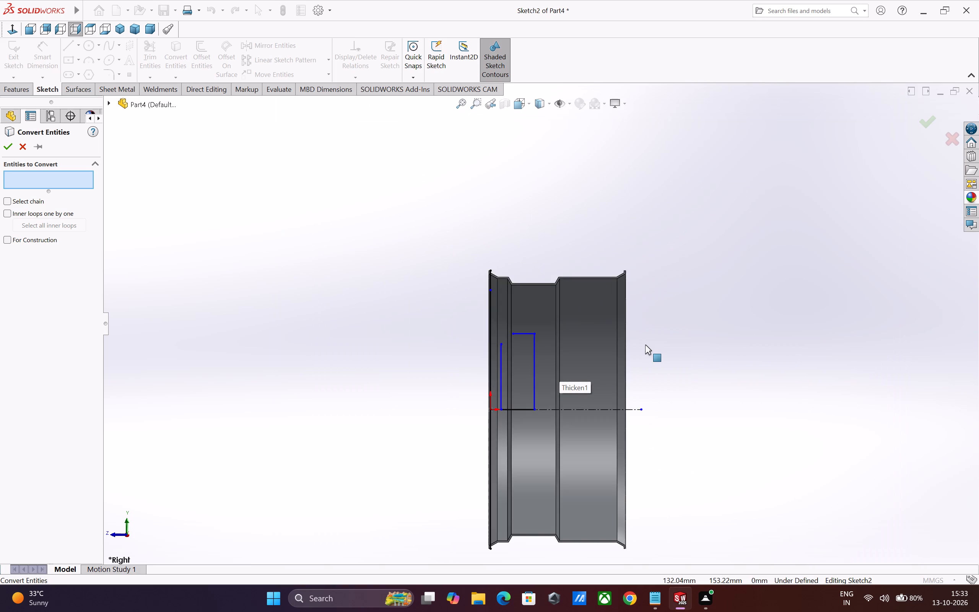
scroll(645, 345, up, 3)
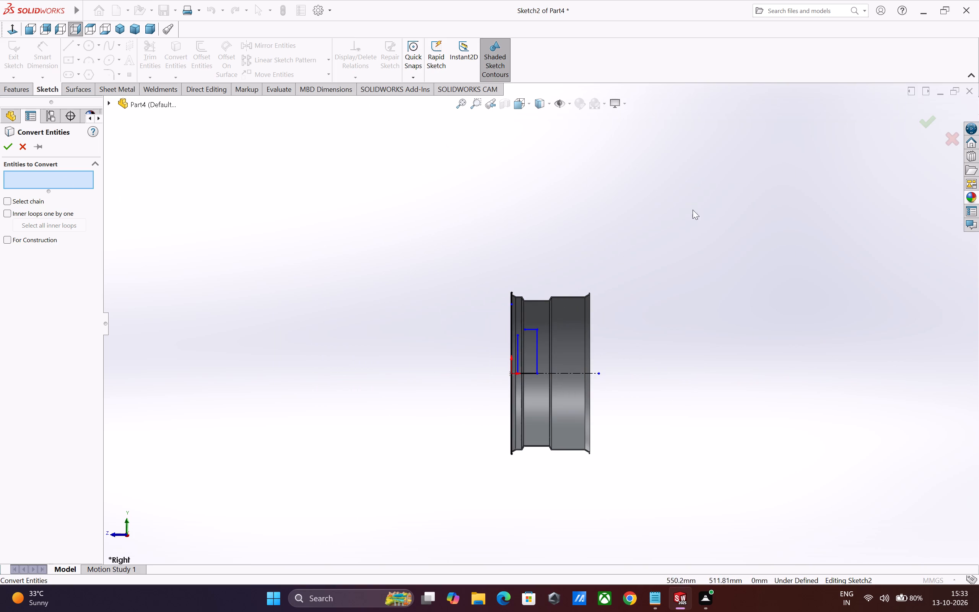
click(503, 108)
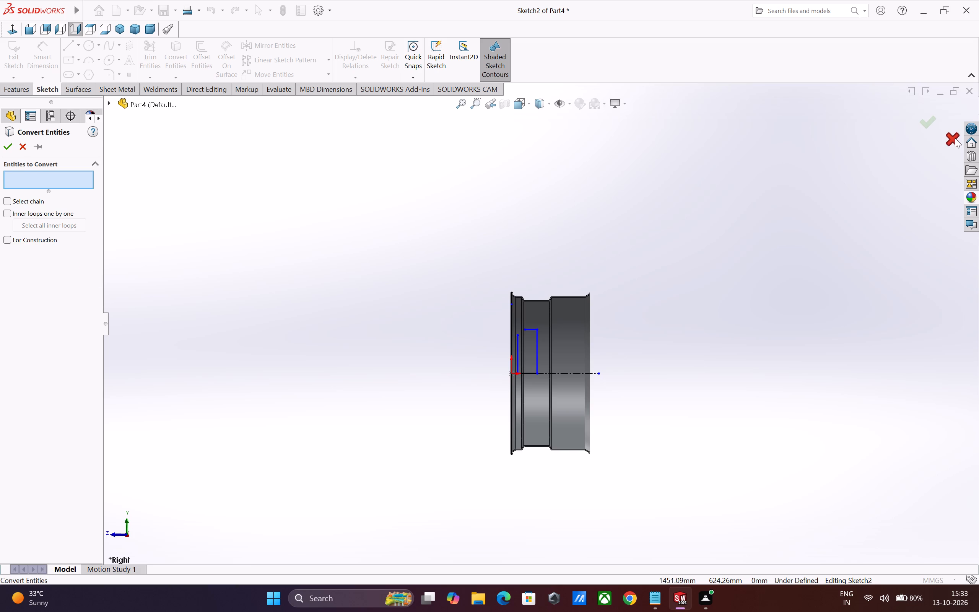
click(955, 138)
Turn off the section view of the rim.
click(505, 109)
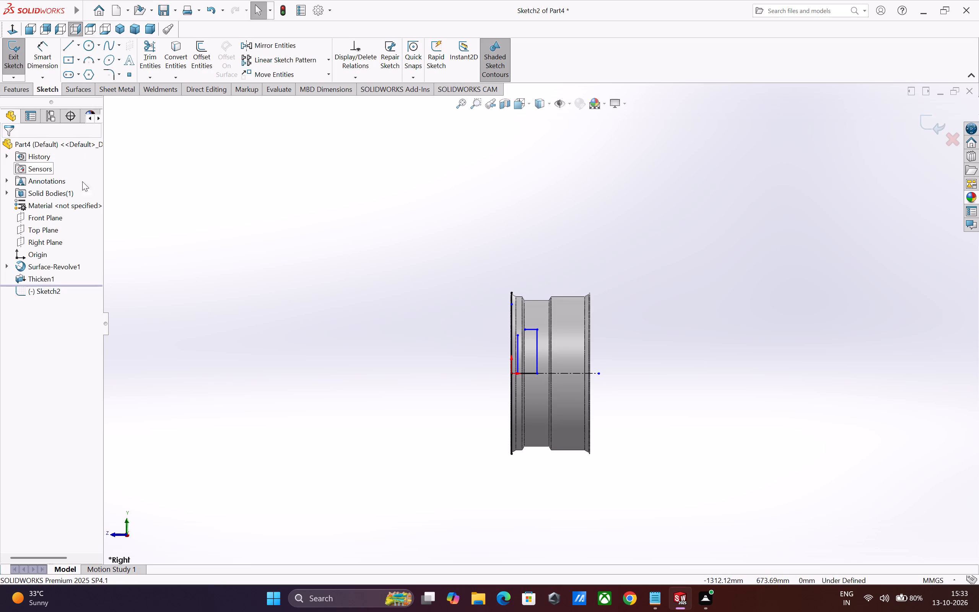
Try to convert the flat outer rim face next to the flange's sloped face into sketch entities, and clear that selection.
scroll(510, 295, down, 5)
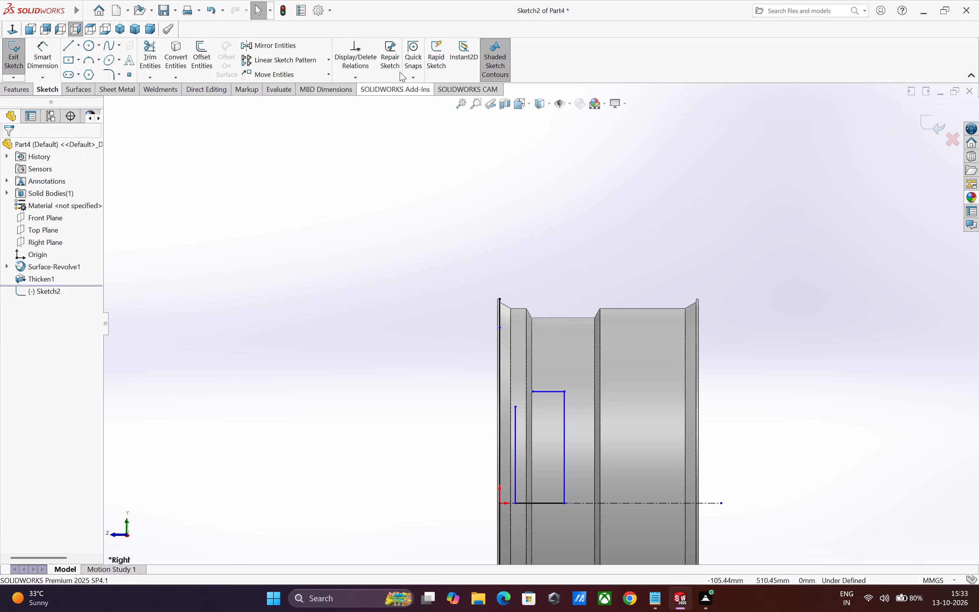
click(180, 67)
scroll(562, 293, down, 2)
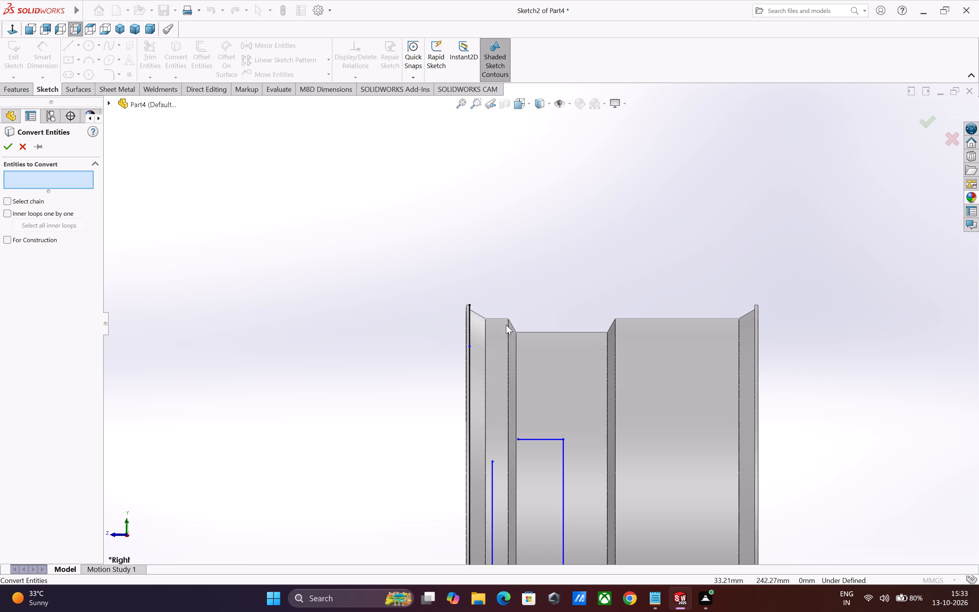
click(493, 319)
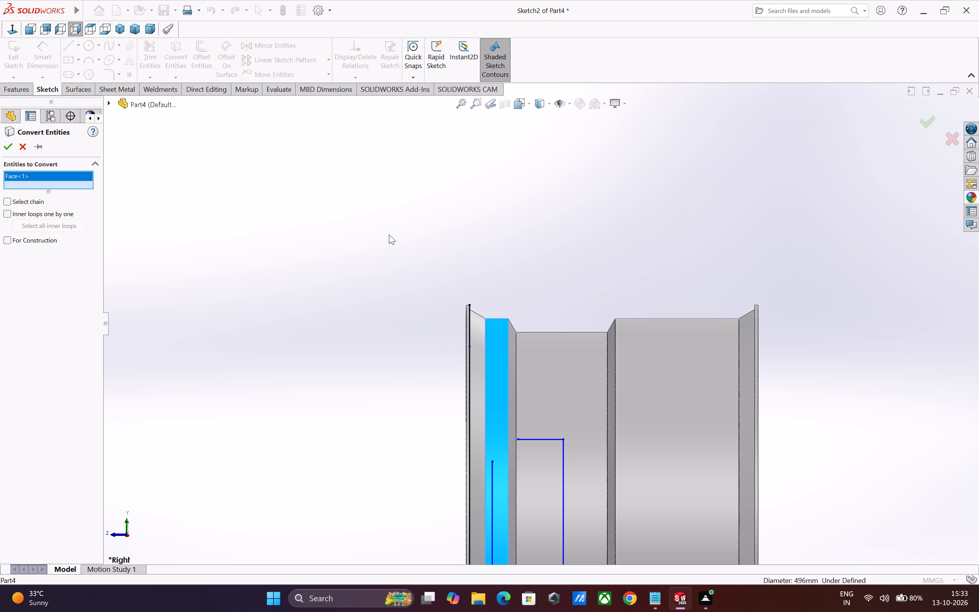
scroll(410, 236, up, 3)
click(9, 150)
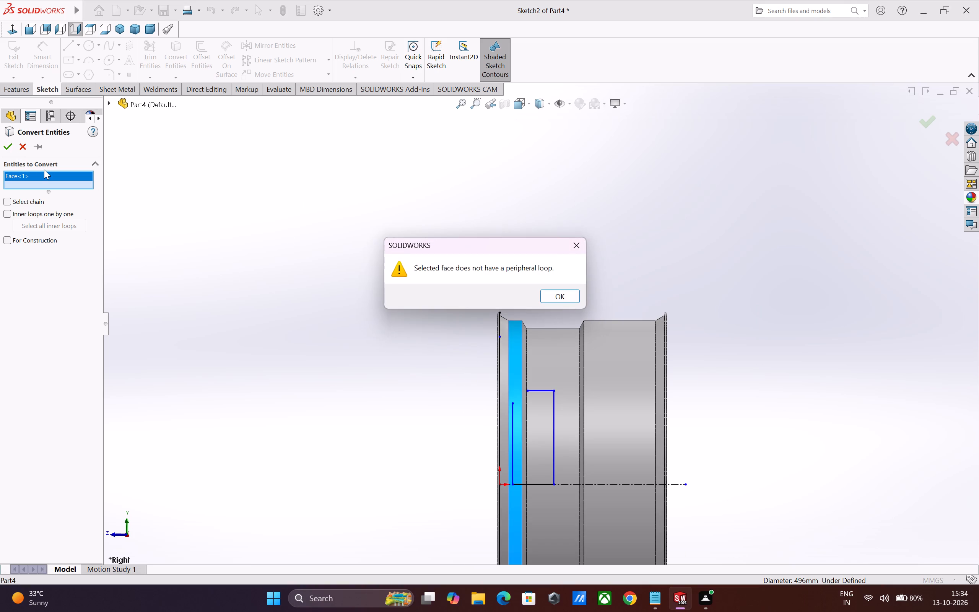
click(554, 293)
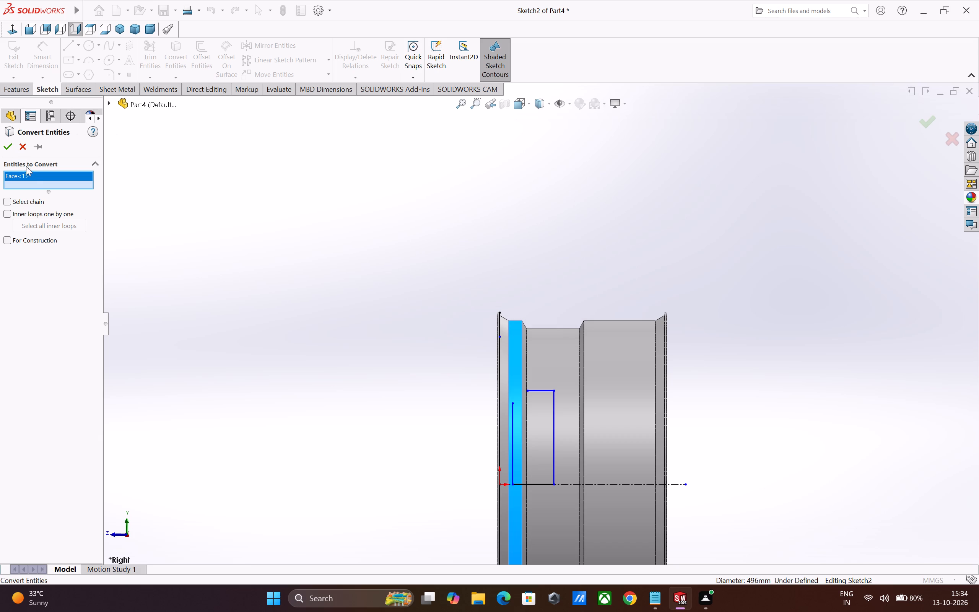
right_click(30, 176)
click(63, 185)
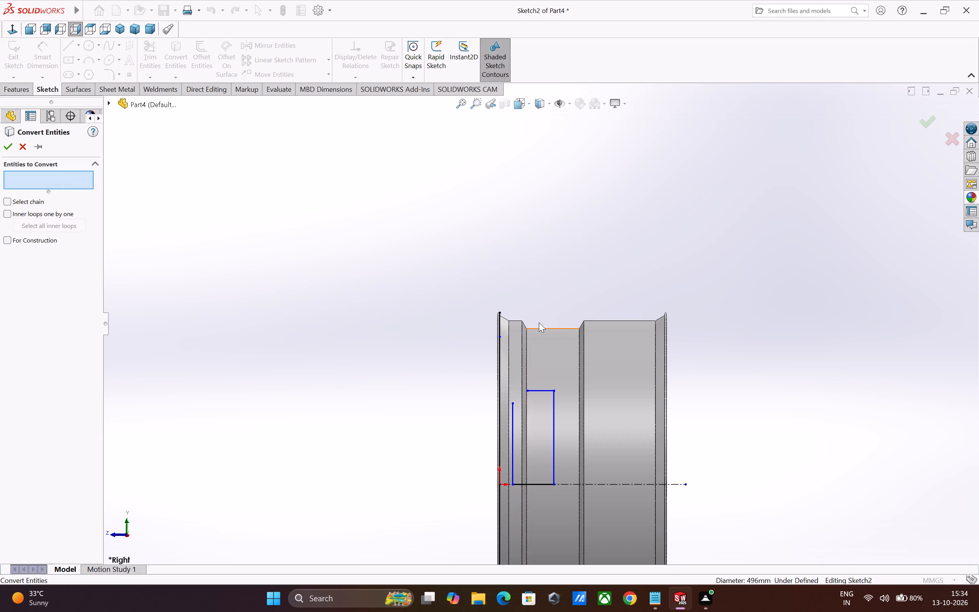
Convert the silhouette edge of the sloped outer face beside the flange into a sketch line.
scroll(509, 305, down, 3)
scroll(536, 319, down, 11)
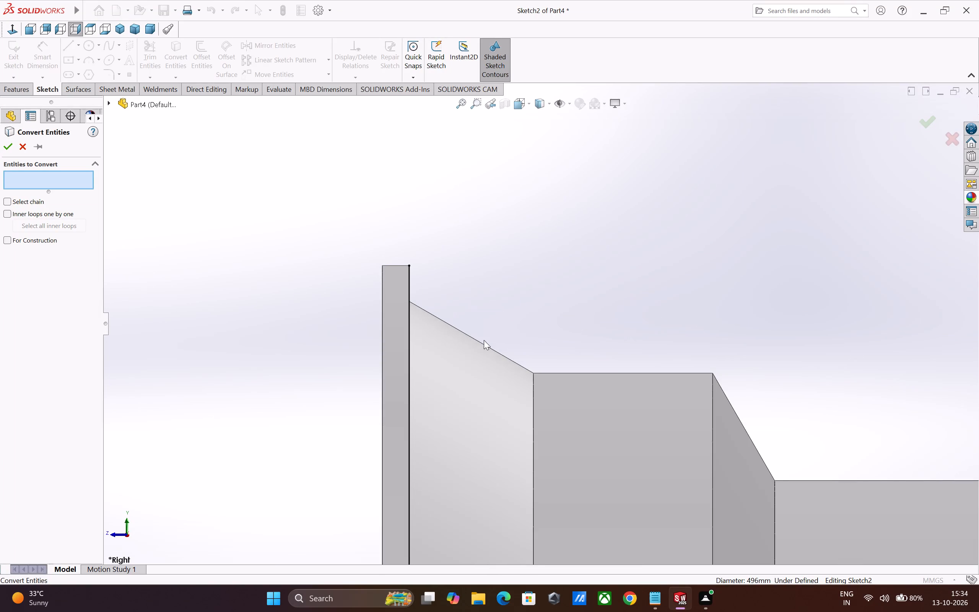
click(449, 324)
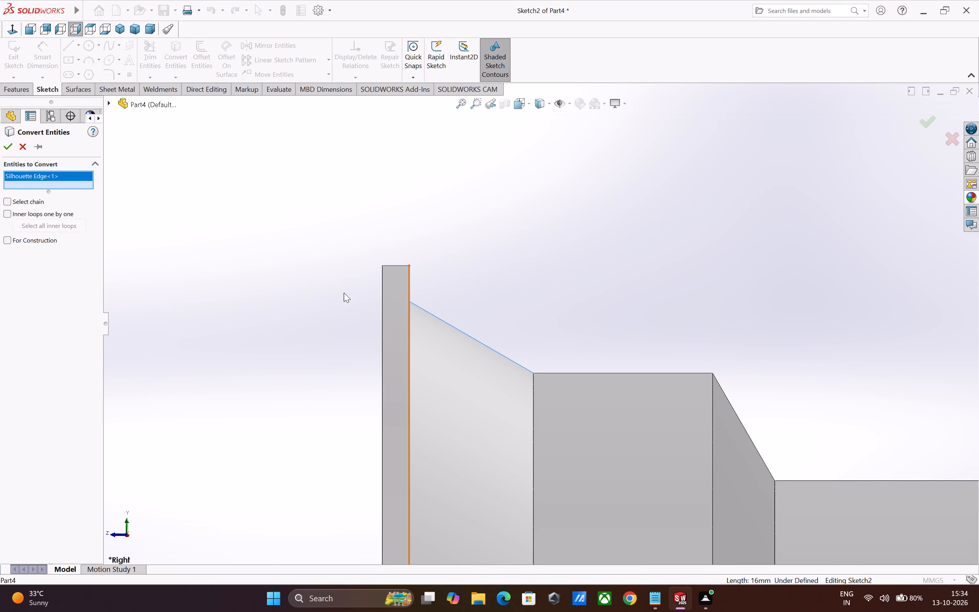
click(8, 149)
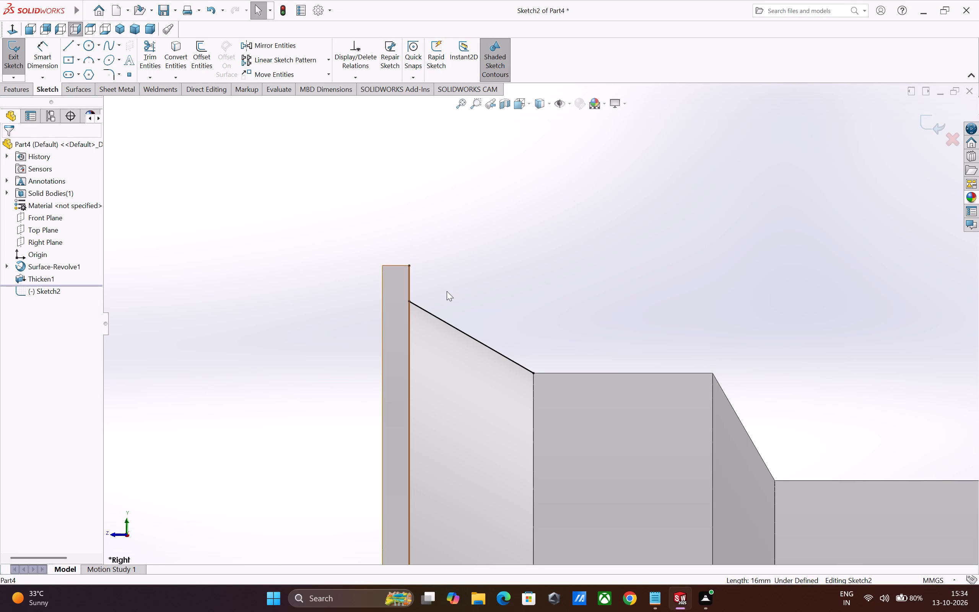
Delete the converted vertical line running along the flange's inner edge.
scroll(519, 316, up, 4)
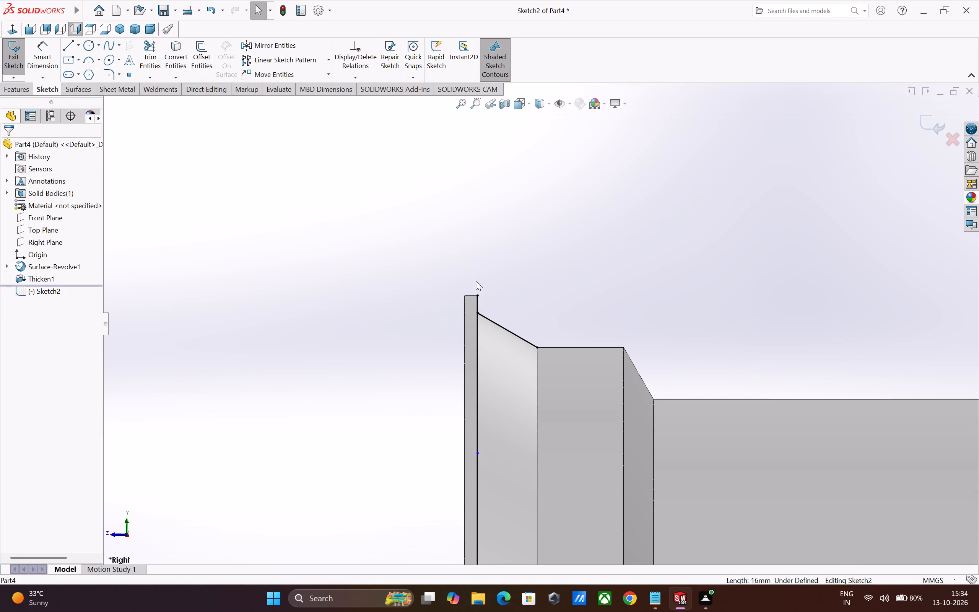
click(478, 305)
key(Delete)
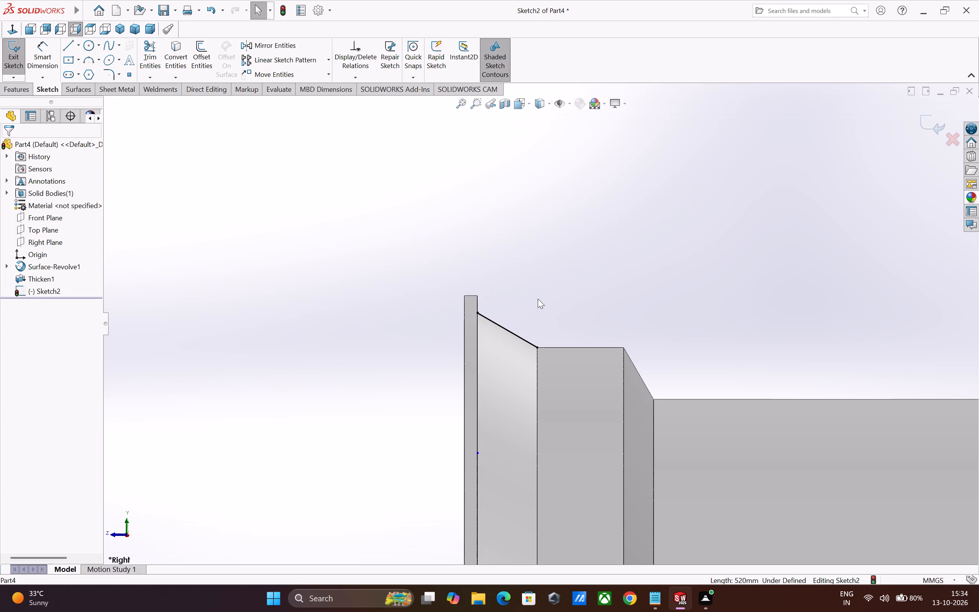
Offset the converted sloped line beside the flange 3 mm inward using the reversed direction.
scroll(556, 295, up, 8)
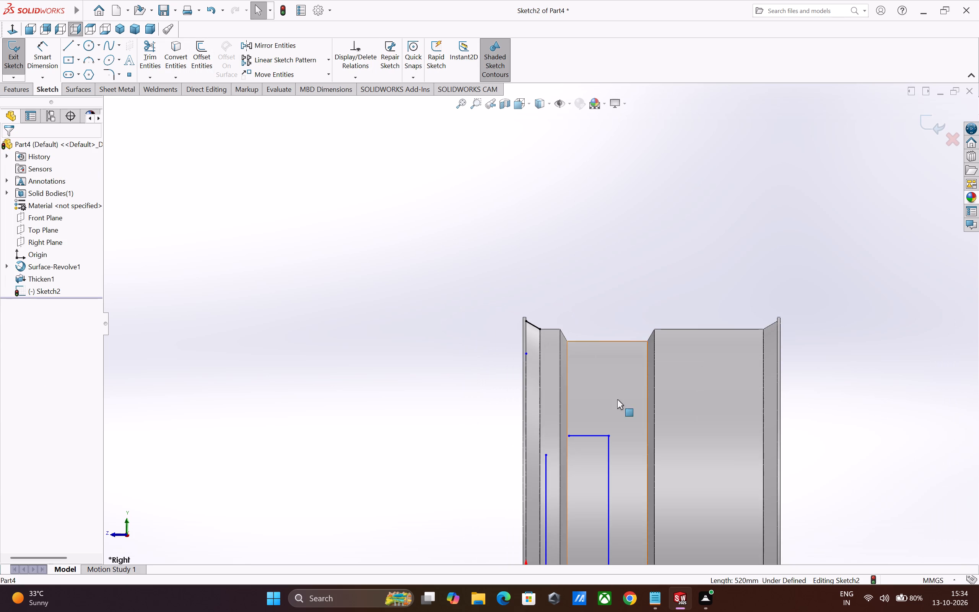
scroll(614, 410, up, 2)
scroll(539, 301, down, 4)
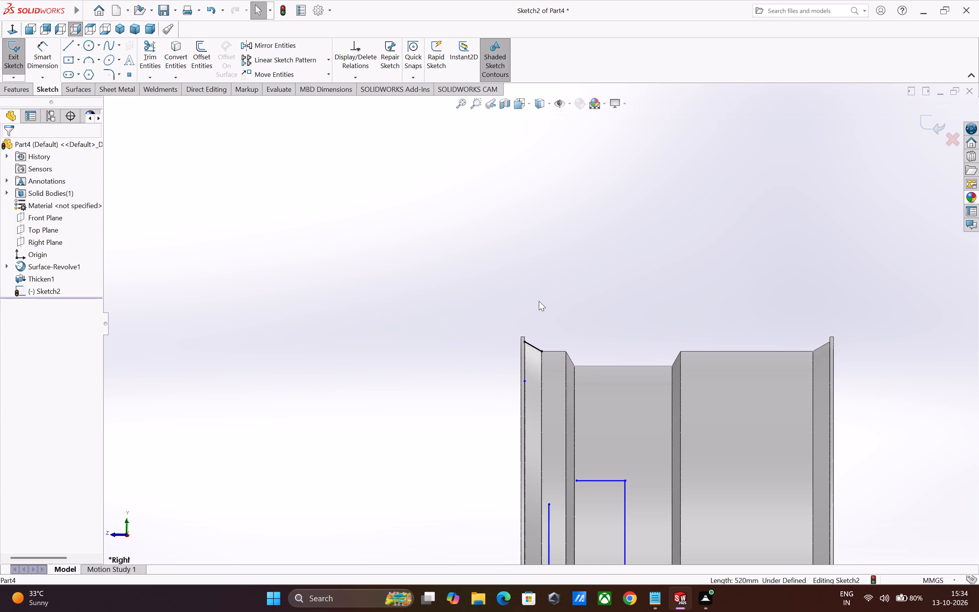
scroll(537, 302, down, 3)
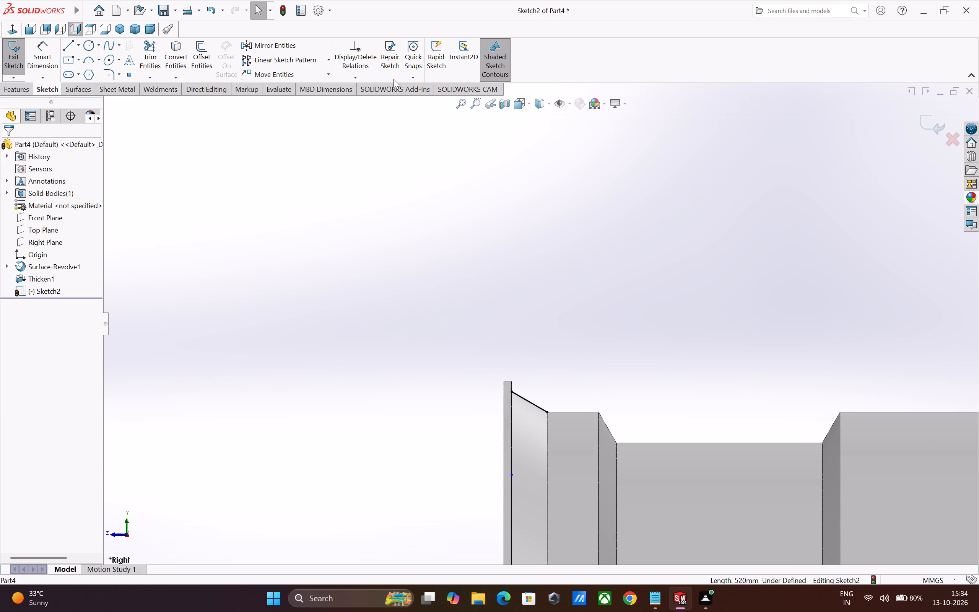
click(200, 53)
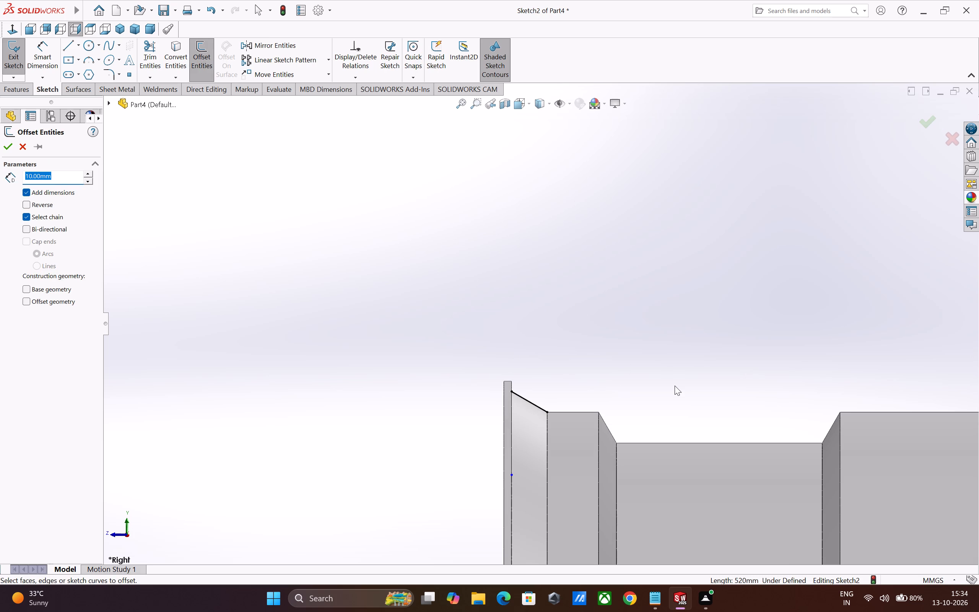
click(528, 403)
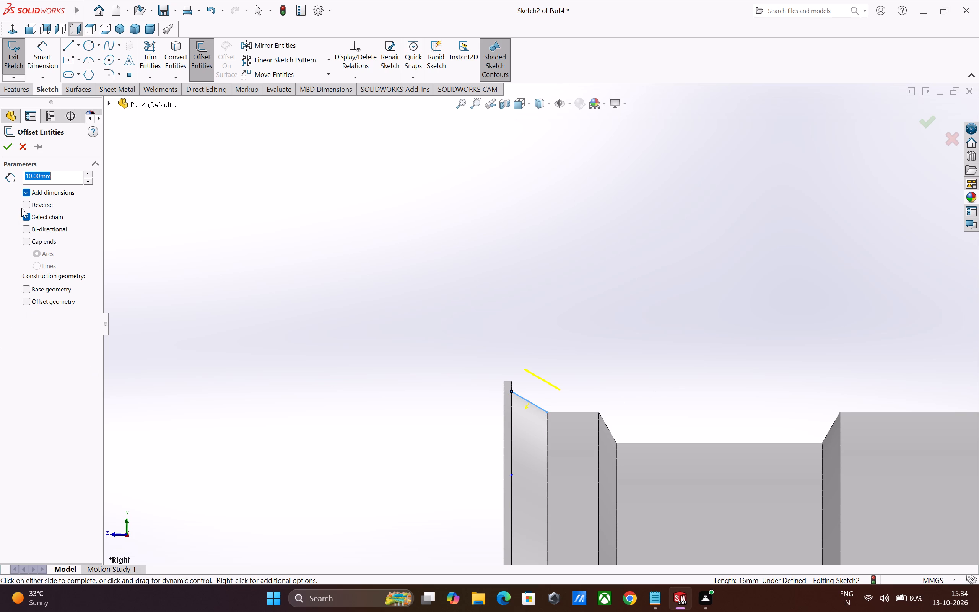
click(26, 204)
double_click(54, 180)
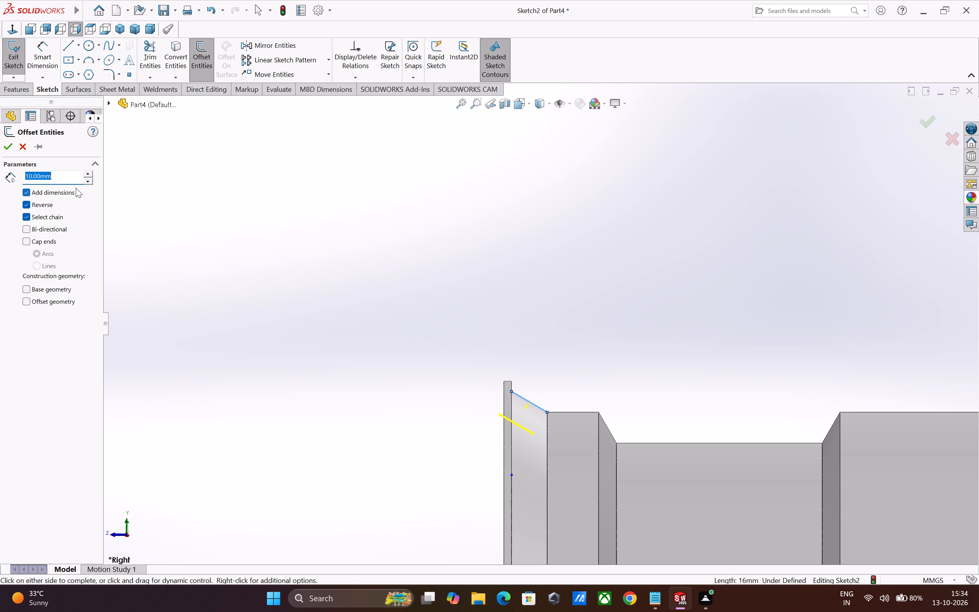
key(3)
key(Return)
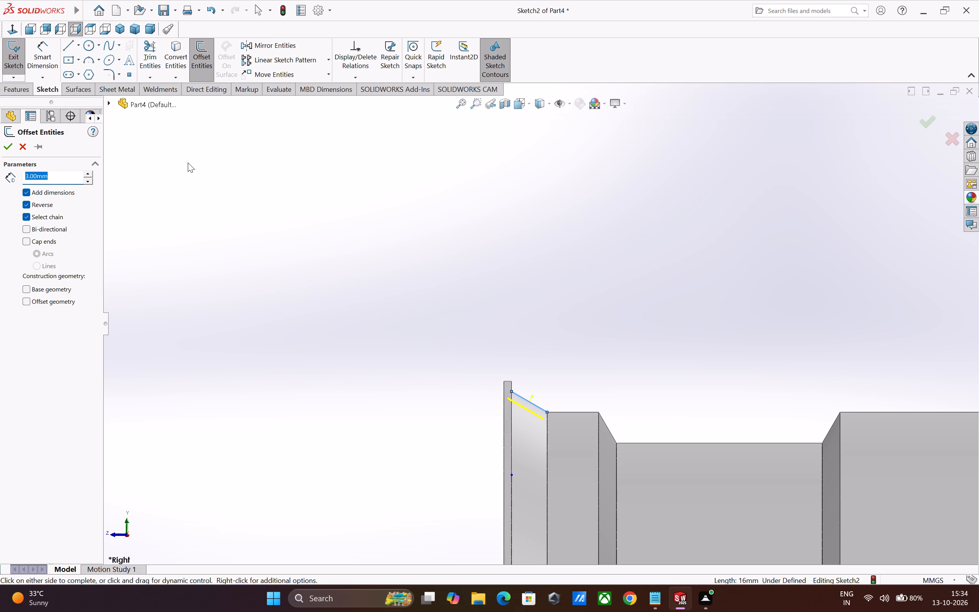
scroll(280, 263, down, 1)
scroll(645, 396, up, 3)
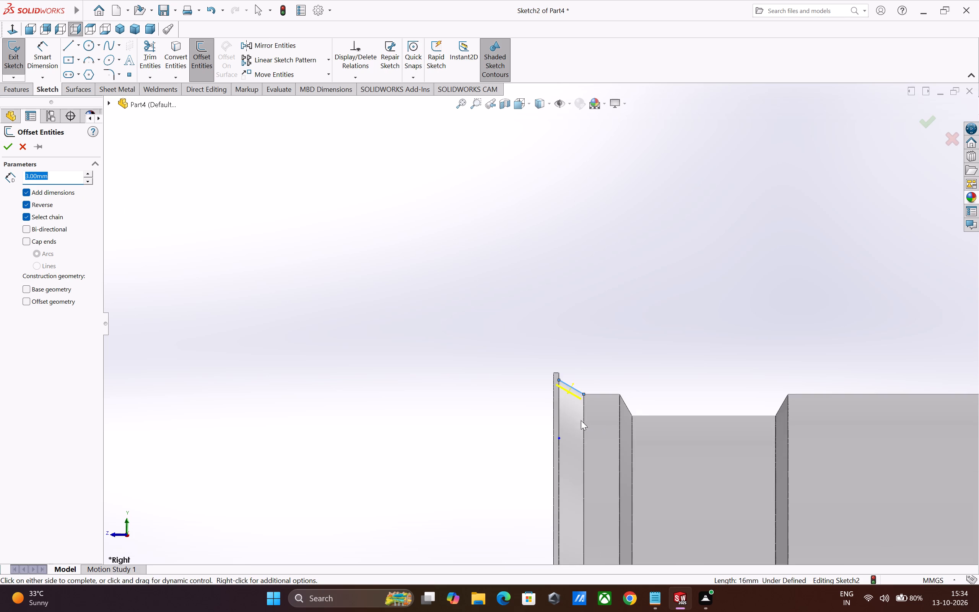
scroll(573, 381, down, 4)
scroll(596, 403, down, 6)
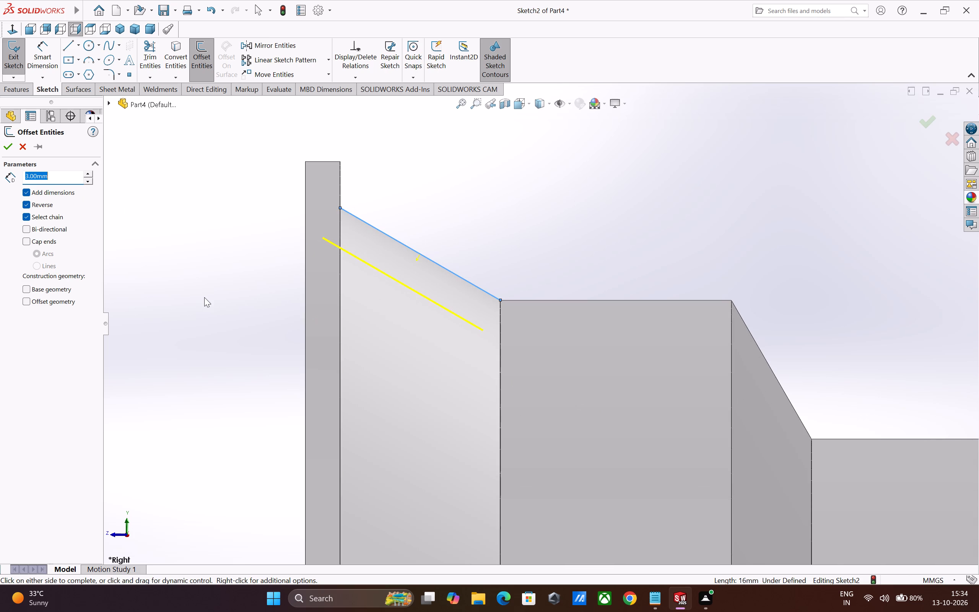
click(6, 149)
click(369, 223)
click(410, 203)
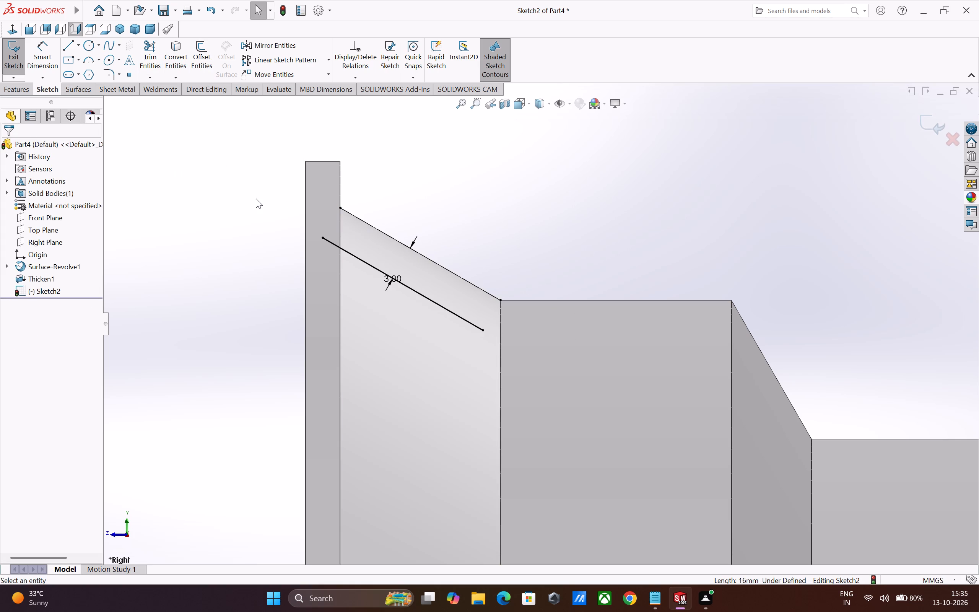
Draw a two-point spline from the offset line's inner end to the free end of the hub's upper horizontal line.
click(109, 46)
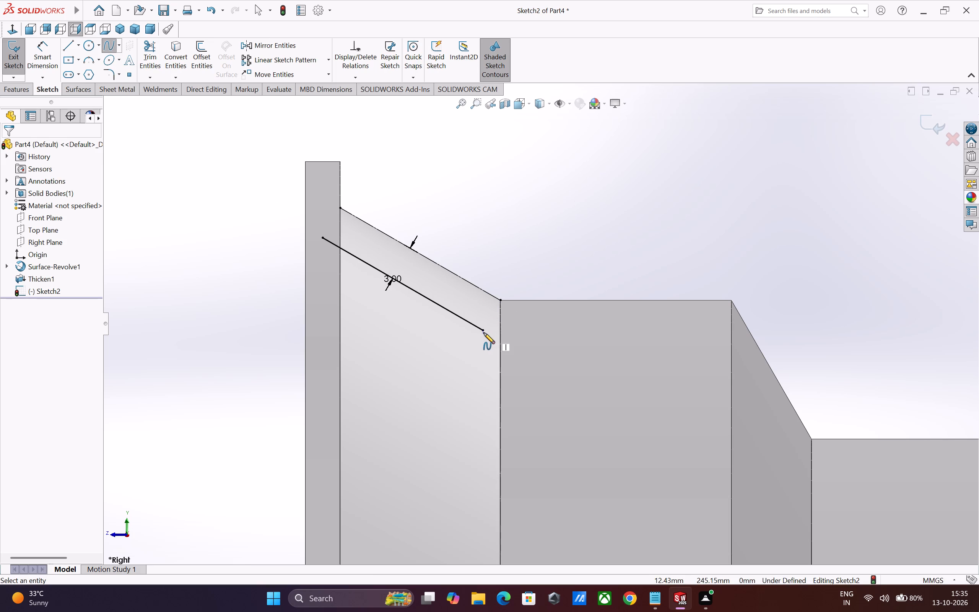
click(483, 330)
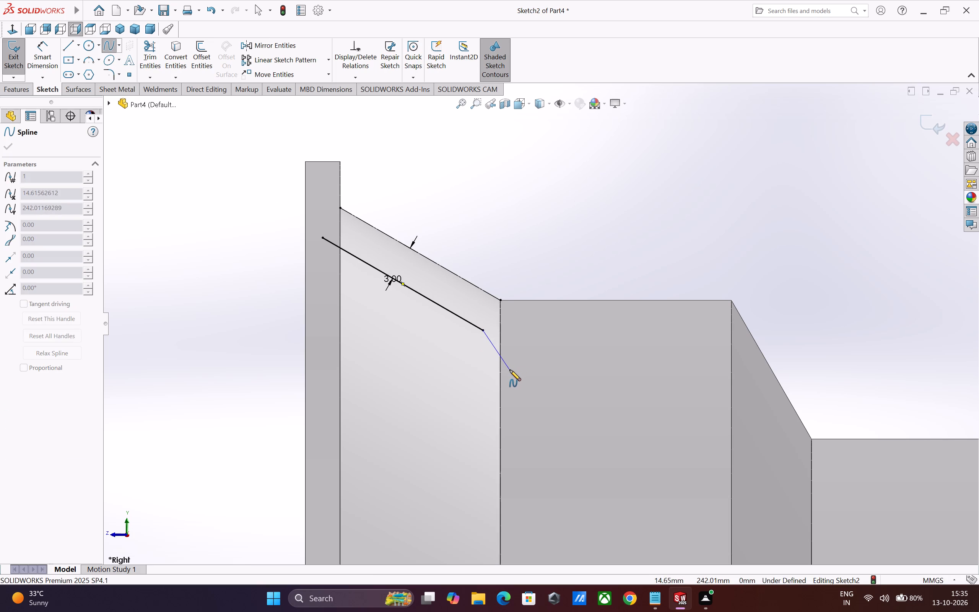
scroll(510, 370, up, 13)
scroll(559, 431, down, 2)
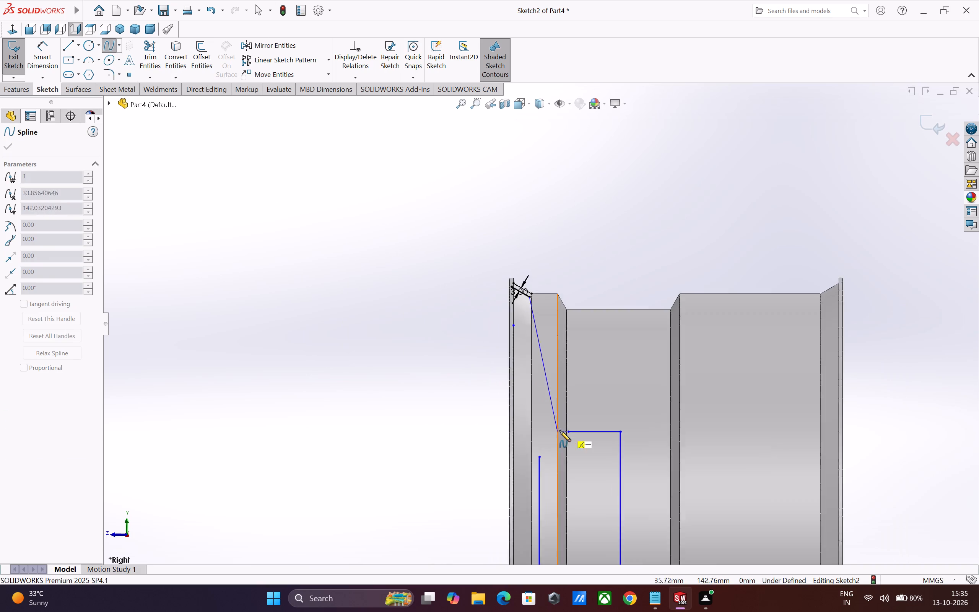
scroll(560, 431, down, 1)
click(571, 419)
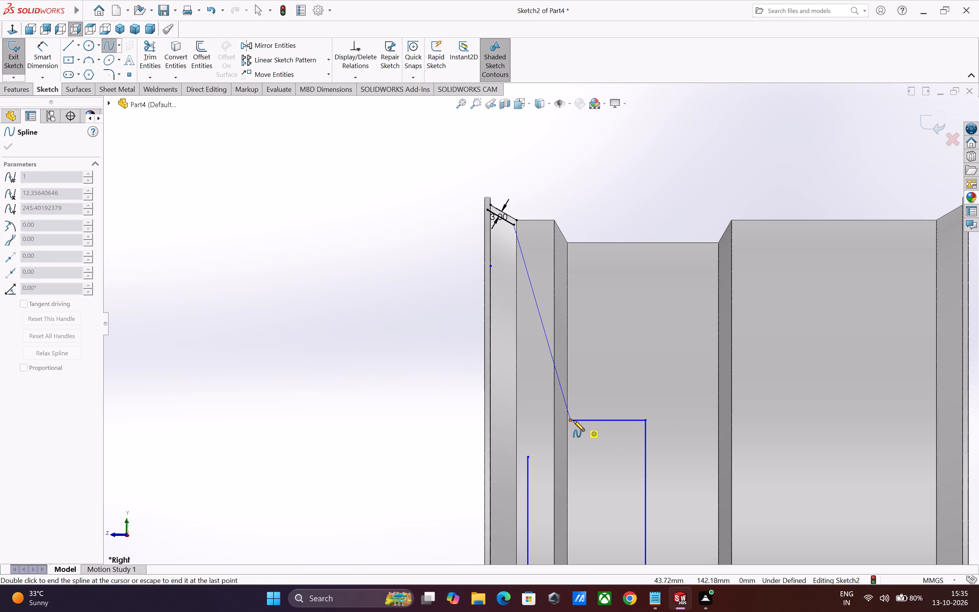
key(Escape)
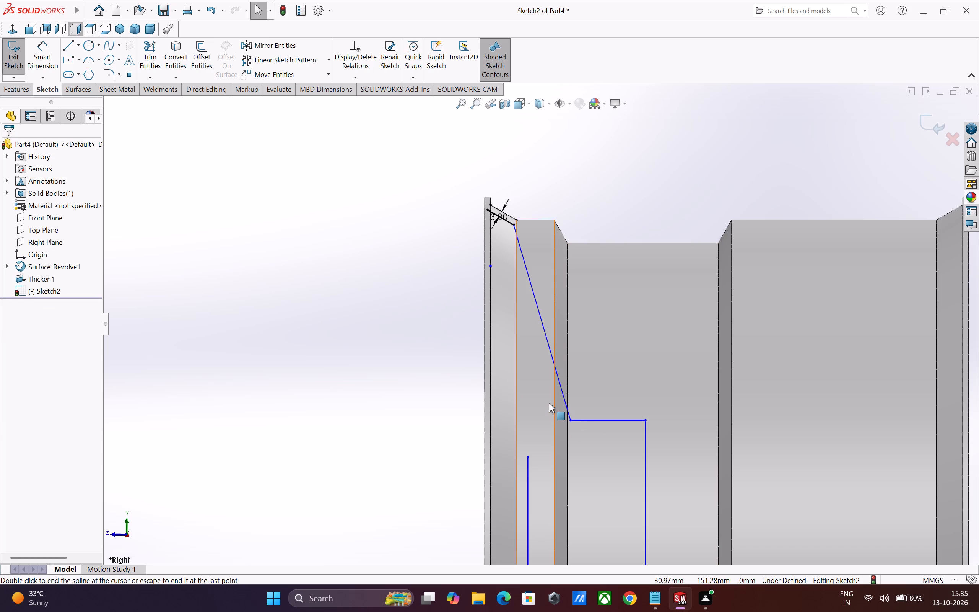
Draw a two-point spline from the top of the hub's front vertical line to the offset line's flange-side end, closing the profile.
scroll(502, 363, up, 2)
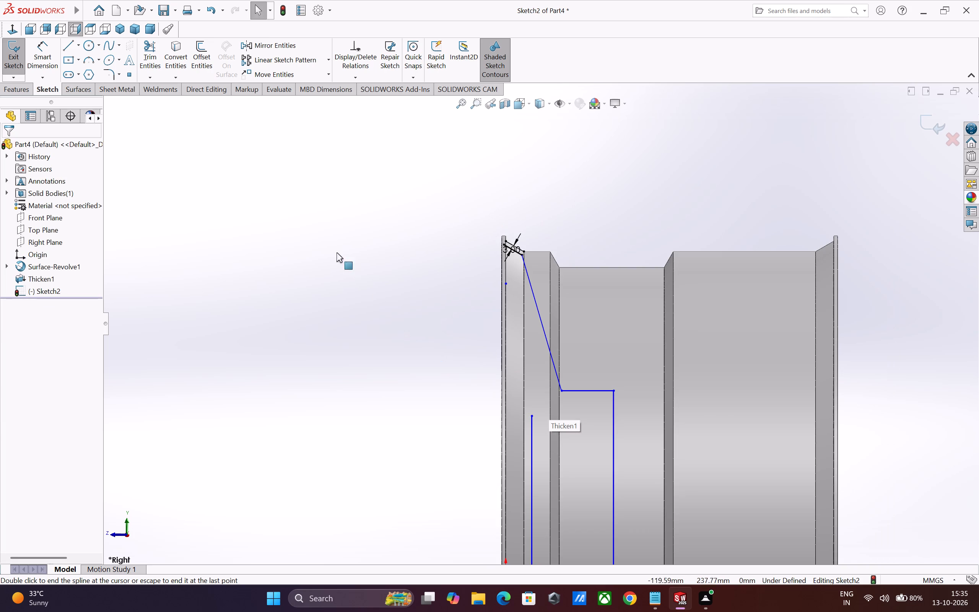
click(111, 47)
scroll(611, 325, up, 2)
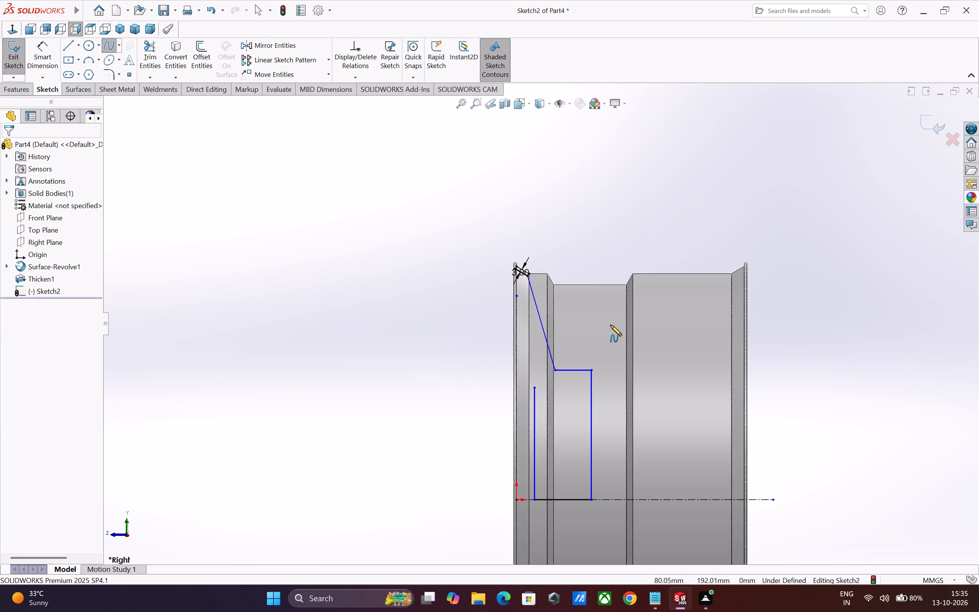
scroll(539, 392, down, 1)
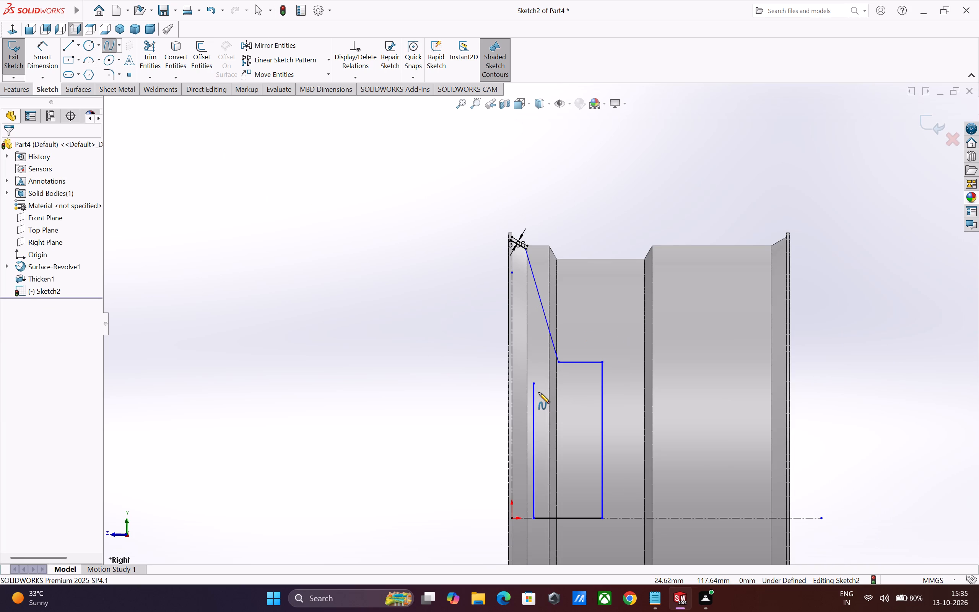
scroll(539, 392, down, 2)
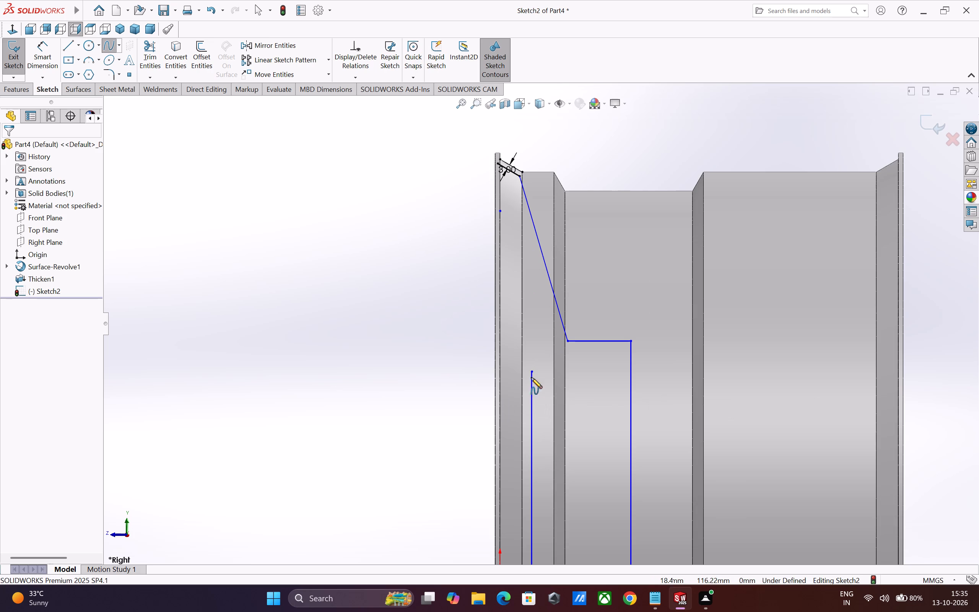
click(533, 373)
scroll(533, 373, up, 2)
scroll(521, 293, down, 1)
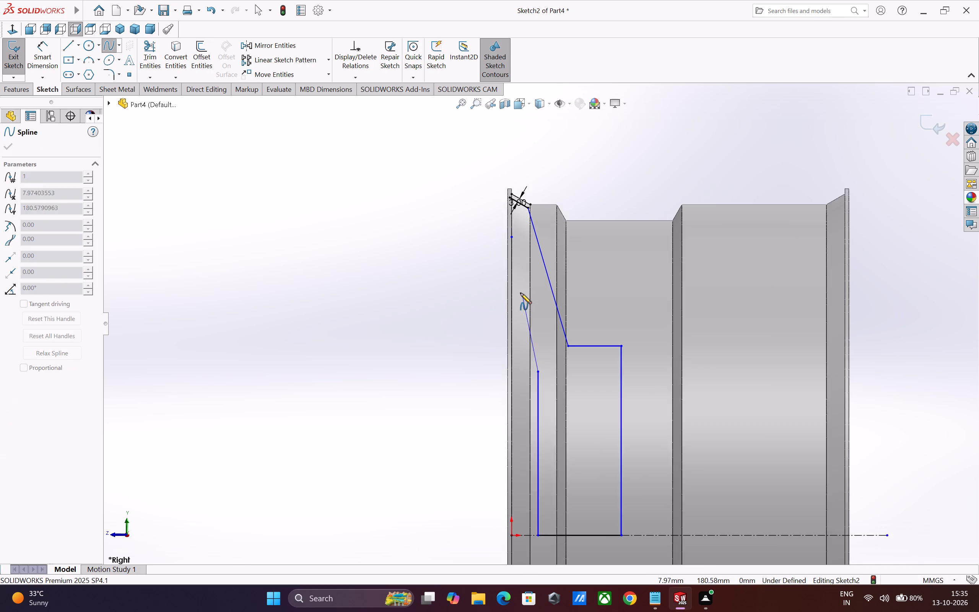
scroll(520, 293, down, 1)
scroll(512, 225, down, 2)
scroll(519, 182, down, 3)
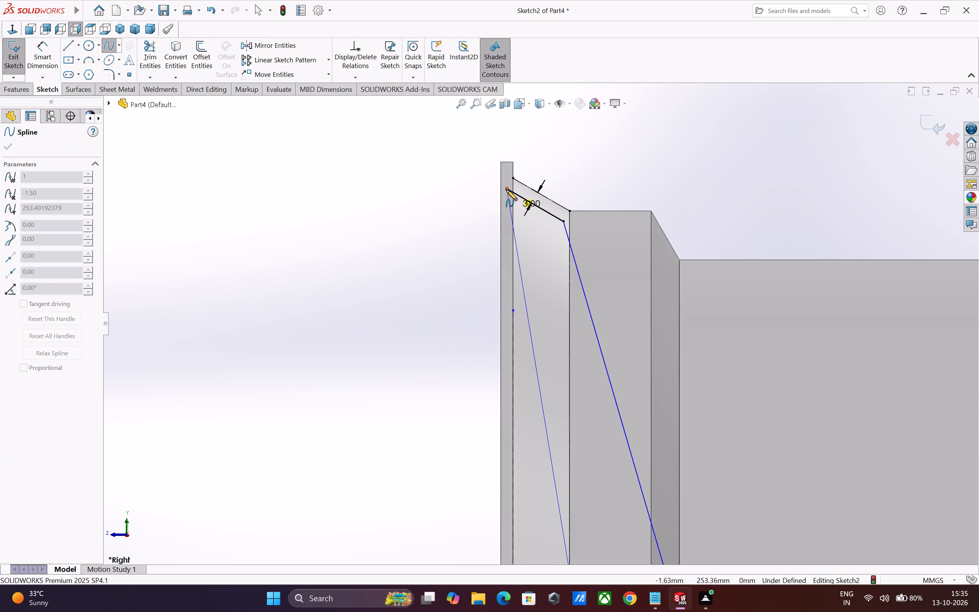
click(506, 190)
key(Escape)
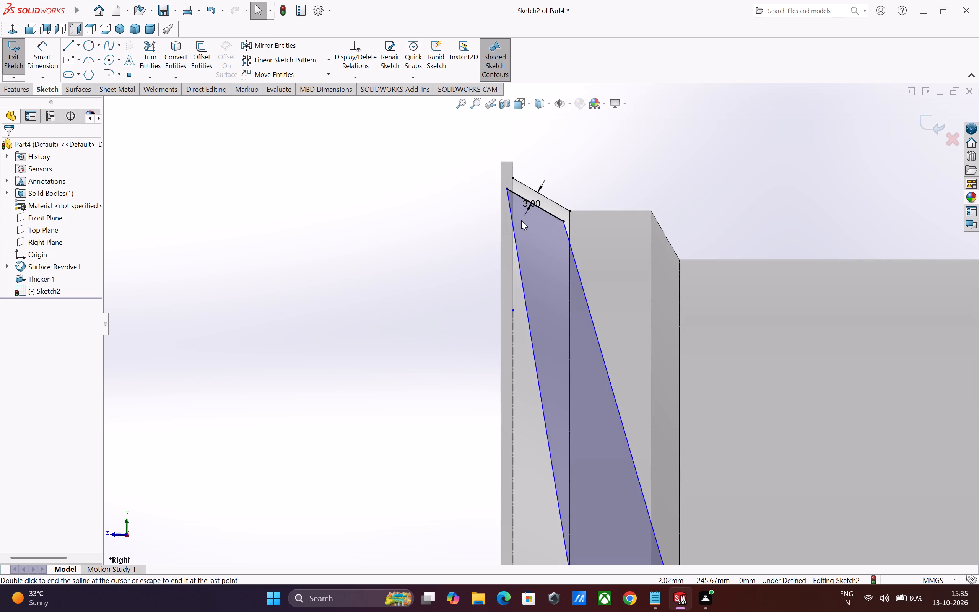
Dimension the hub's upper horizontal line to 20 mm.
scroll(481, 266, up, 6)
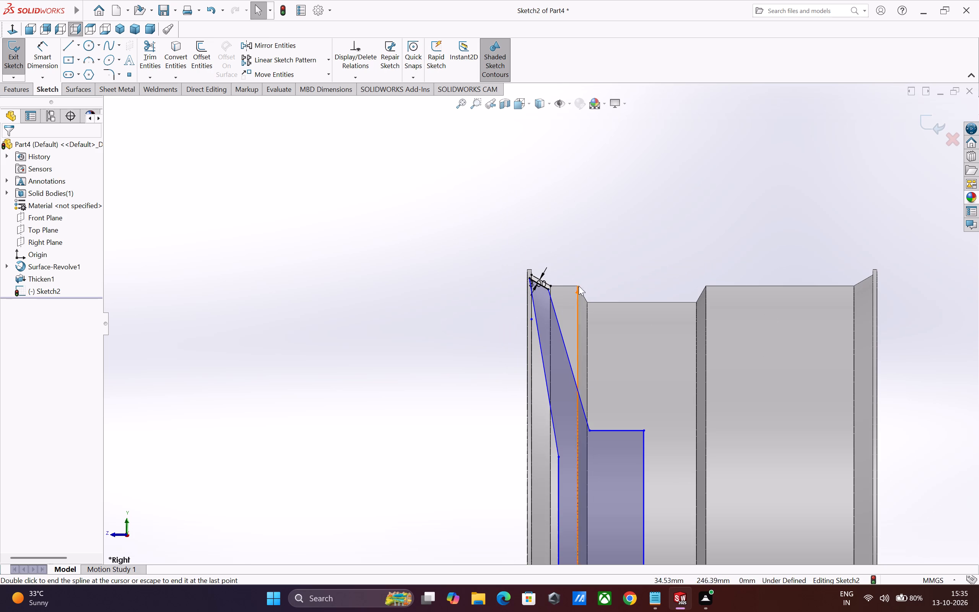
scroll(569, 253, down, 2)
scroll(552, 315, down, 1)
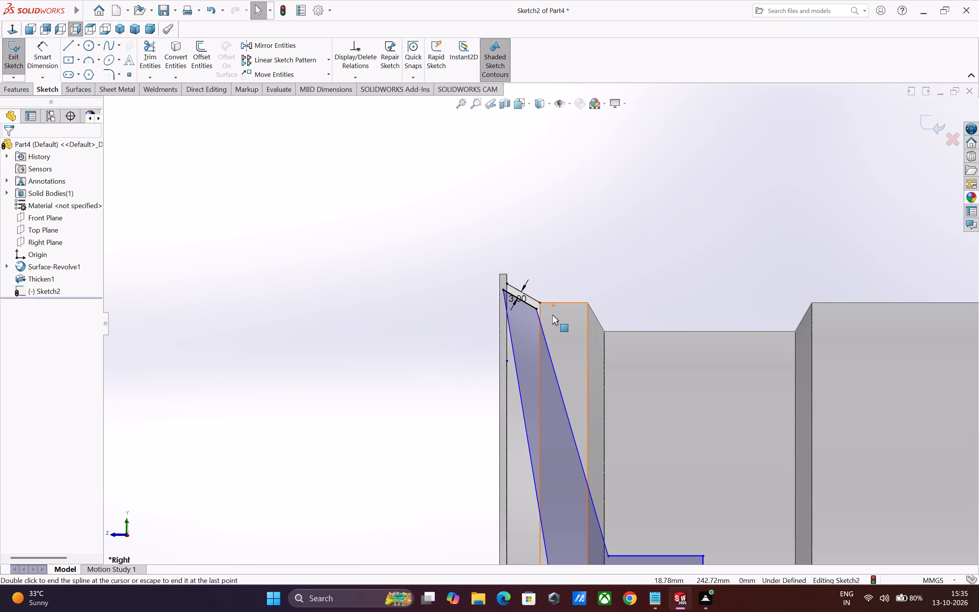
scroll(556, 323, up, 3)
scroll(573, 366, down, 1)
scroll(577, 378, up, 3)
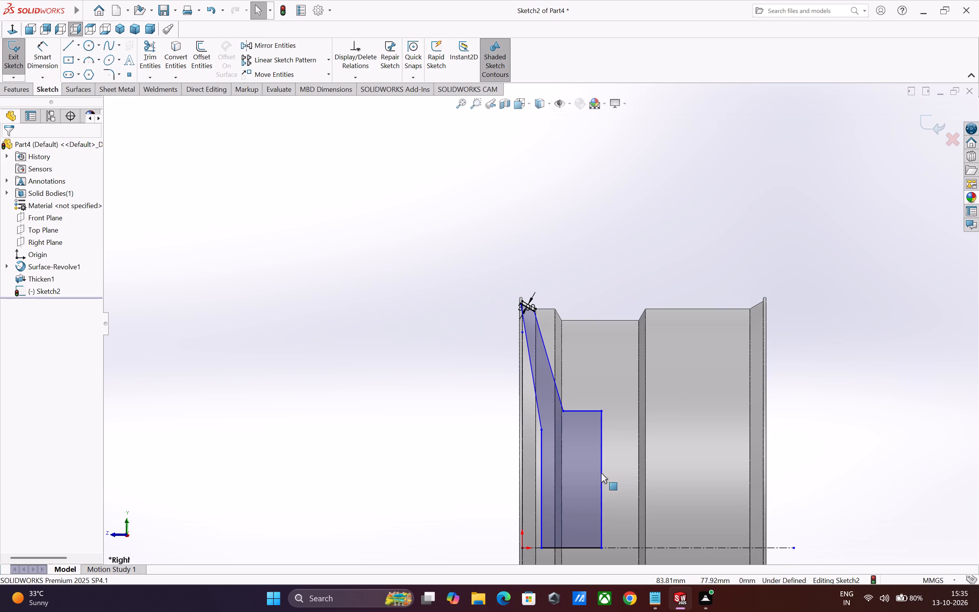
scroll(587, 473, down, 1)
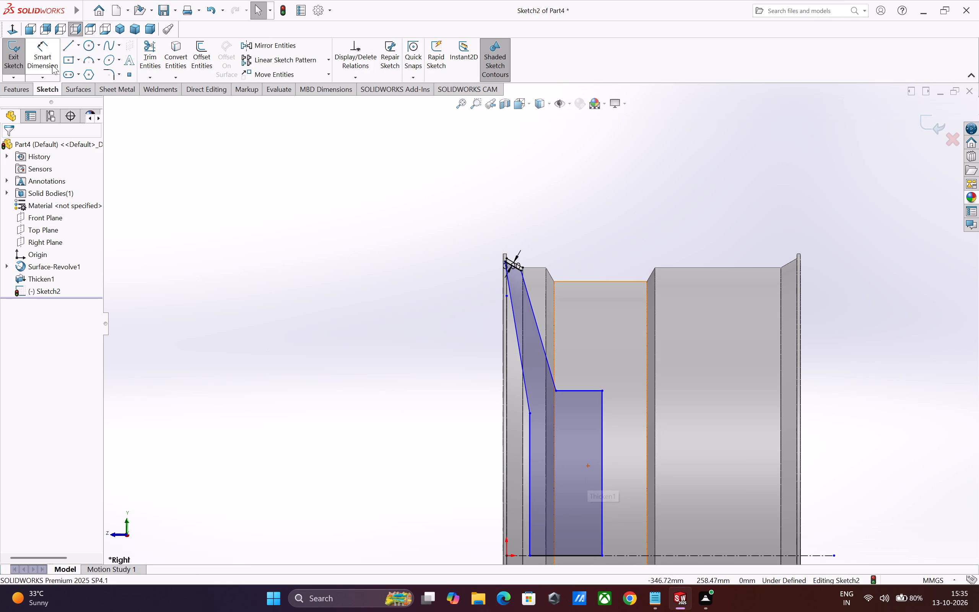
click(52, 65)
scroll(474, 329, down, 2)
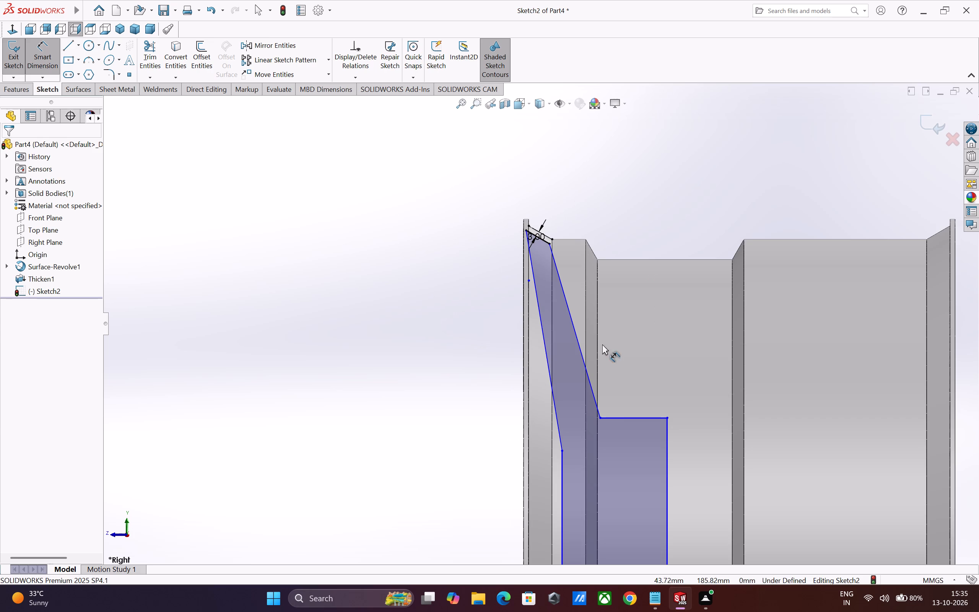
click(626, 418)
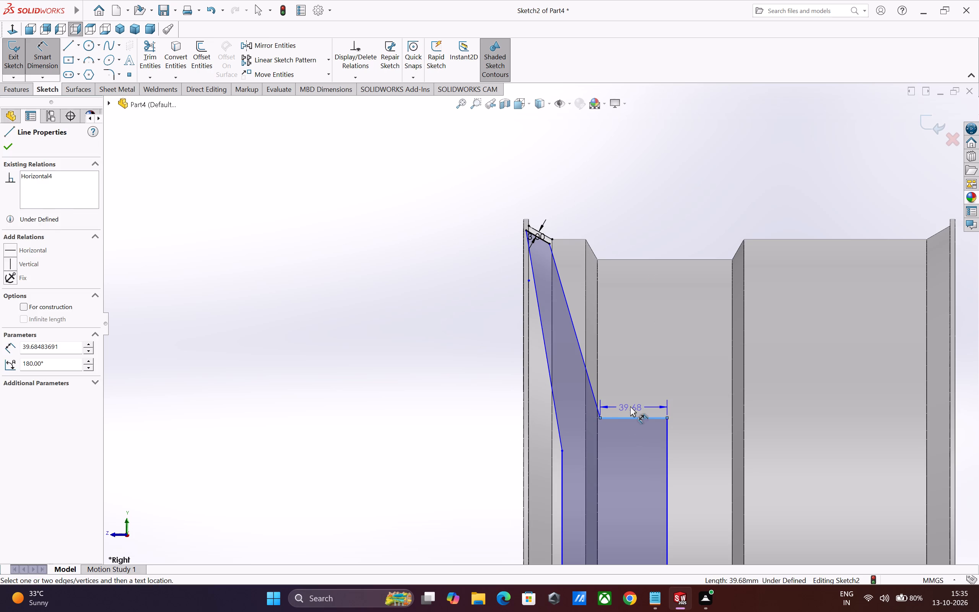
click(631, 403)
text(220)
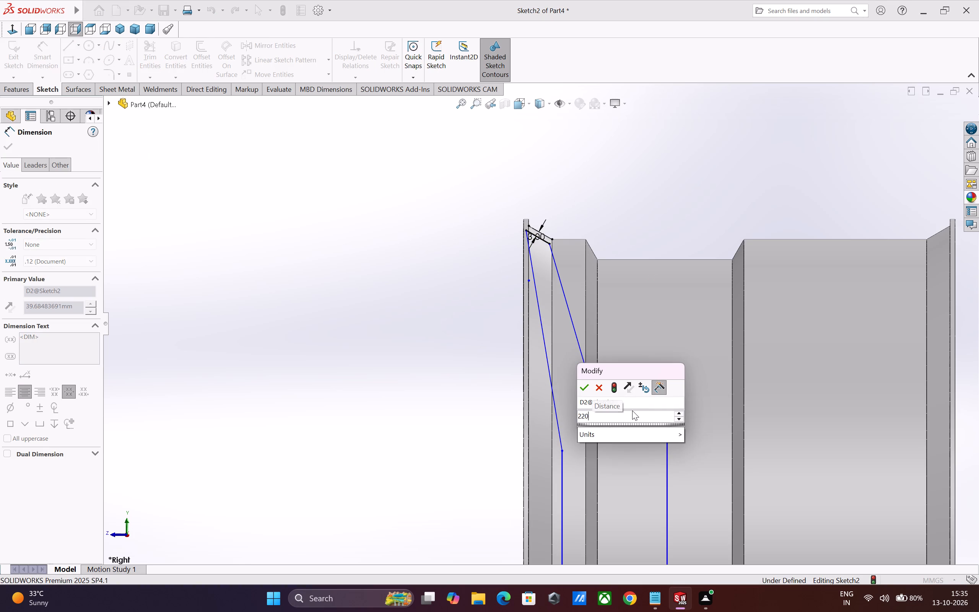
key(BackSpace)
key(BackSpace)
key(0)
key(Return)
Dimension the hub's rear vertical line to 70 mm.
scroll(638, 446, up, 2)
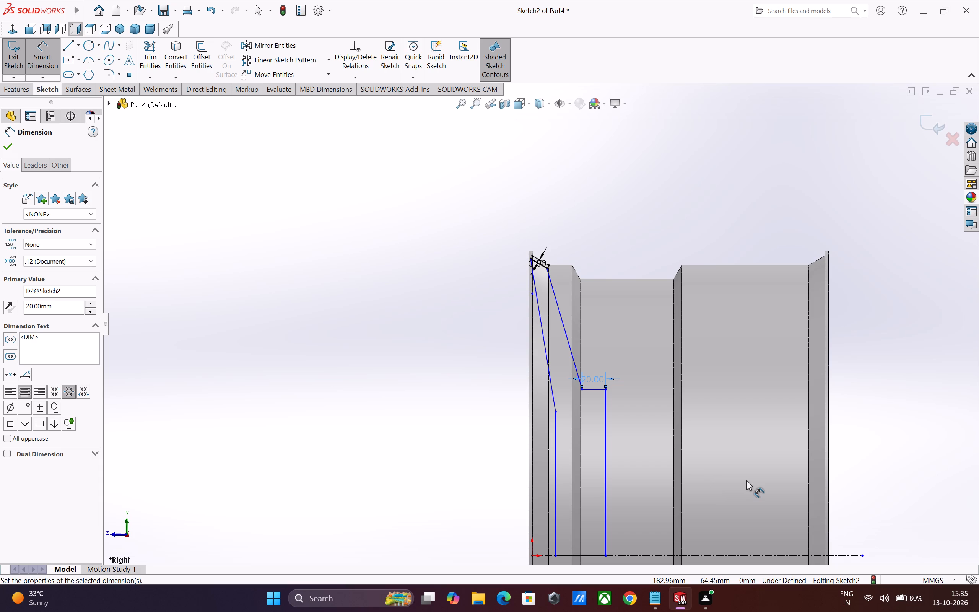
click(605, 481)
click(630, 479)
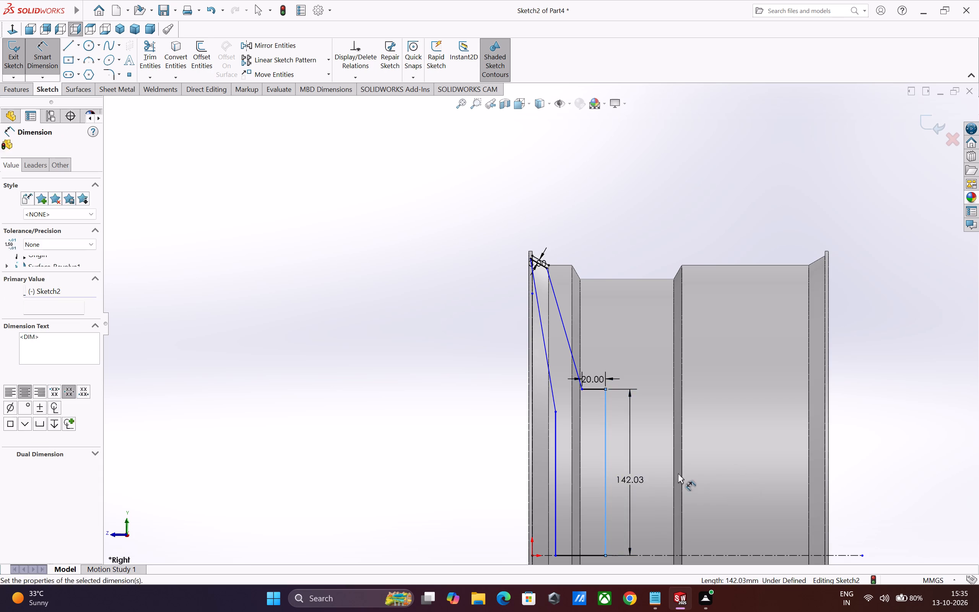
text(70)
key(Return)
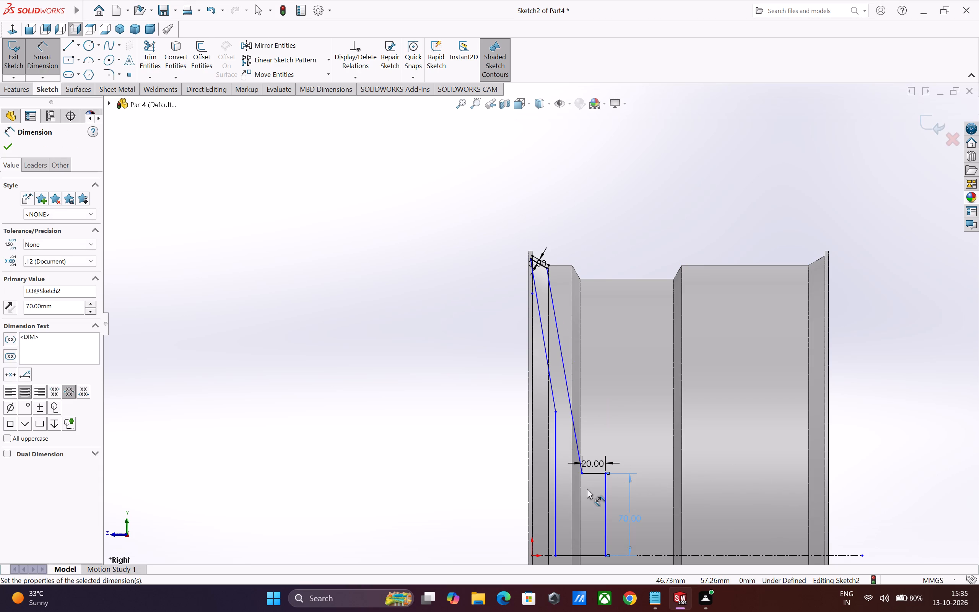
scroll(587, 488, down, 2)
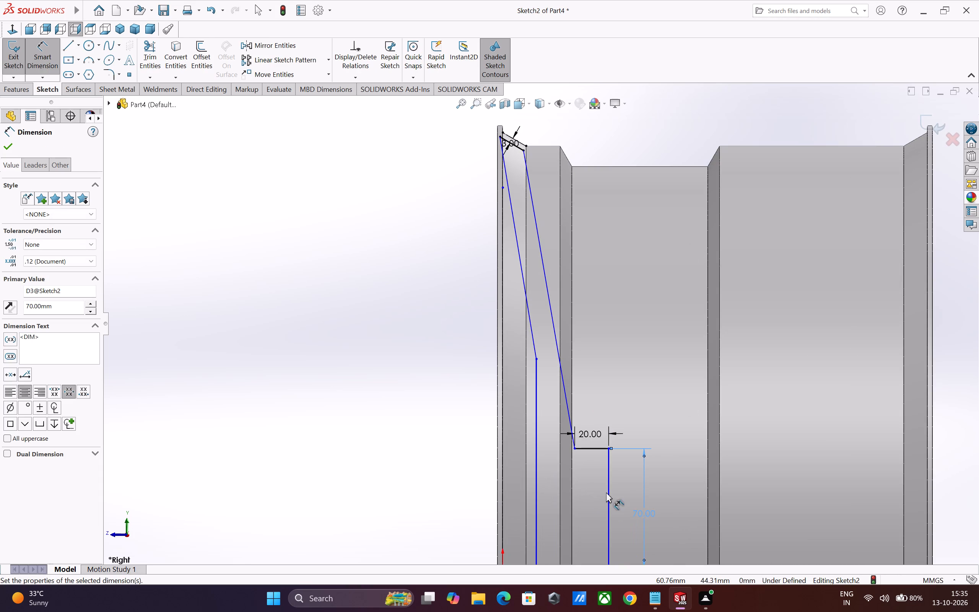
Dimension the distance from the origin to the hub's rear vertical line as 70 mm.
click(608, 483)
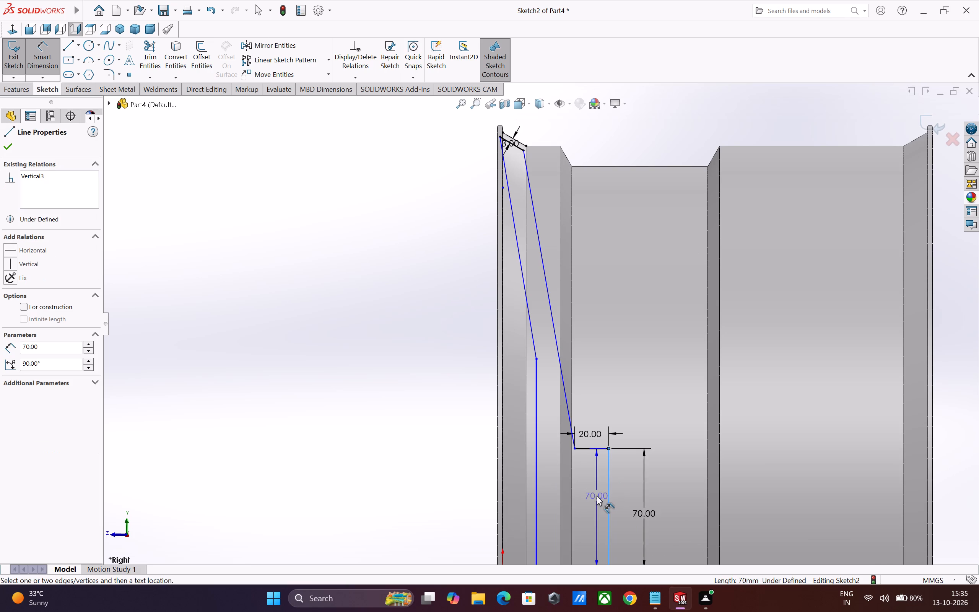
scroll(597, 495, up, 2)
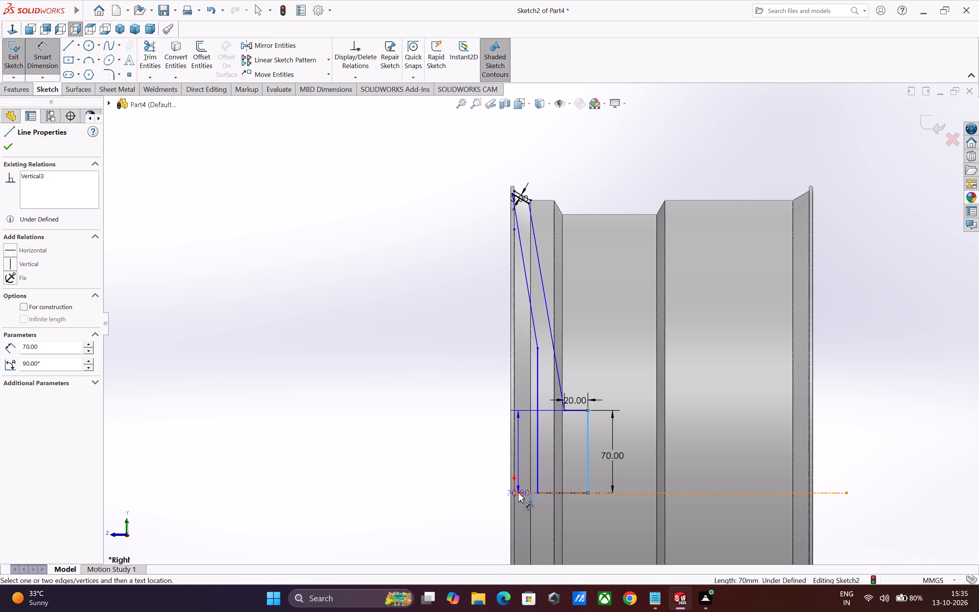
click(514, 493)
click(547, 521)
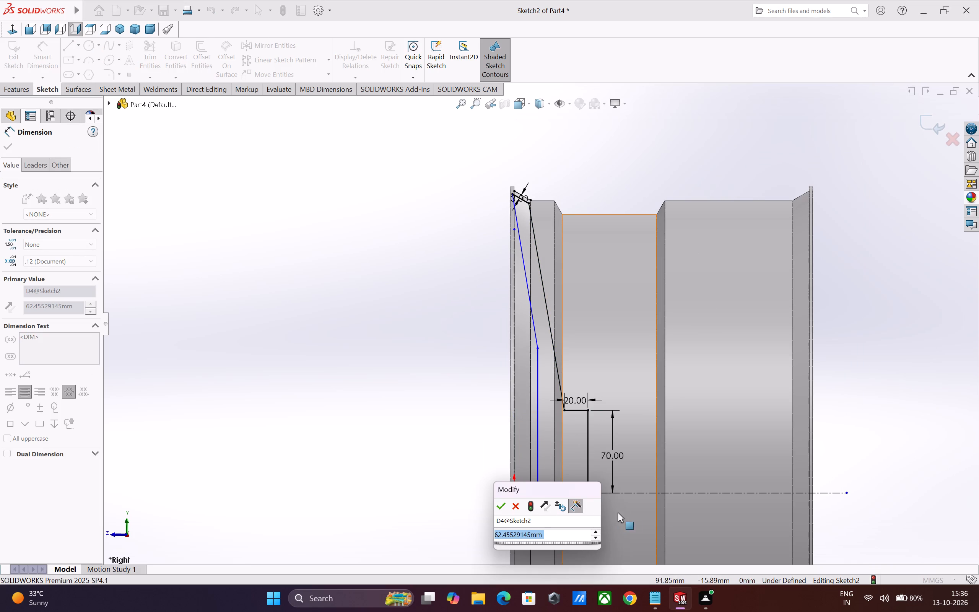
text(70)
key(Return)
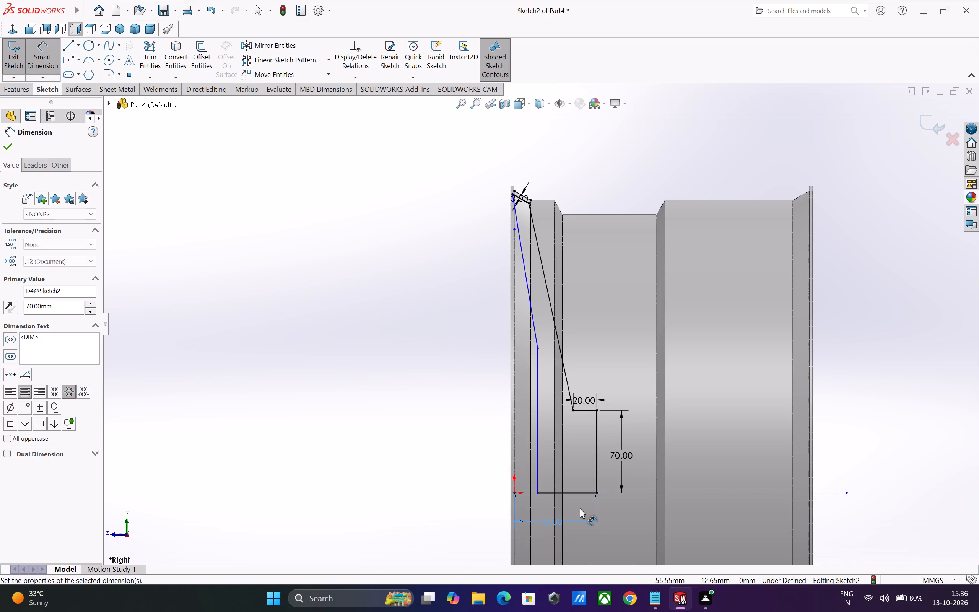
Dimension the distance from the origin to the hub's front vertical line as 15 mm.
scroll(577, 503, down, 1)
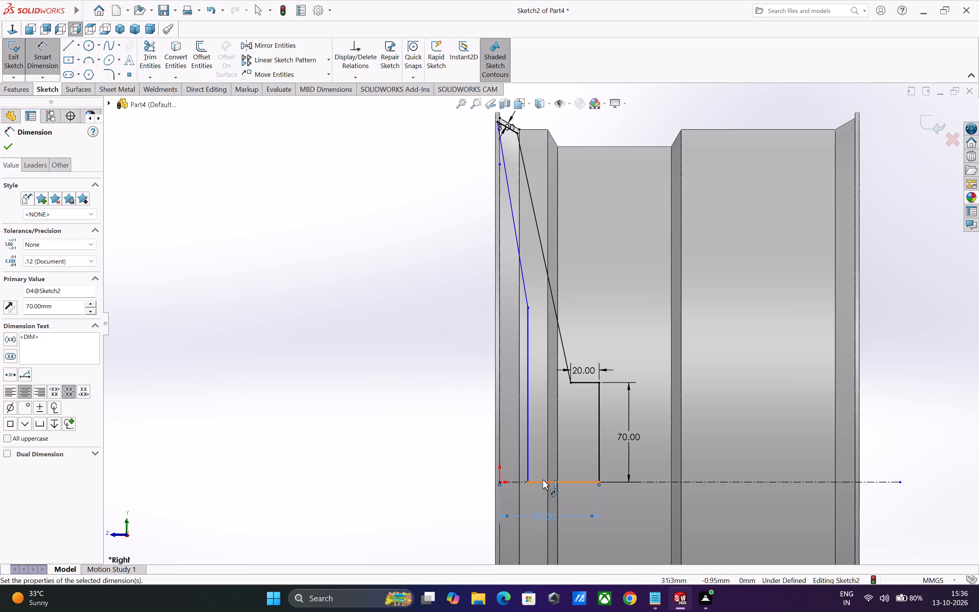
scroll(486, 438, down, 3)
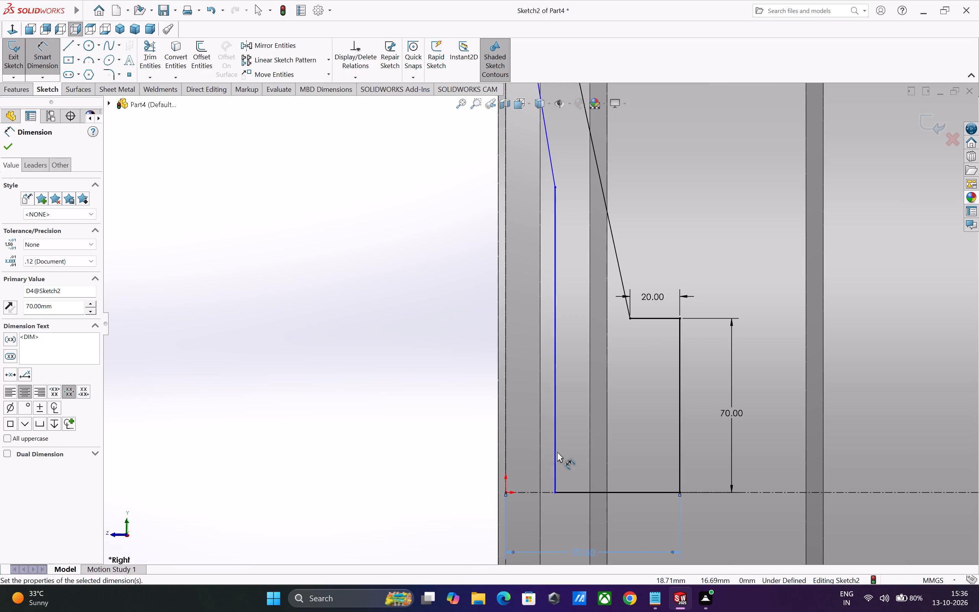
click(556, 460)
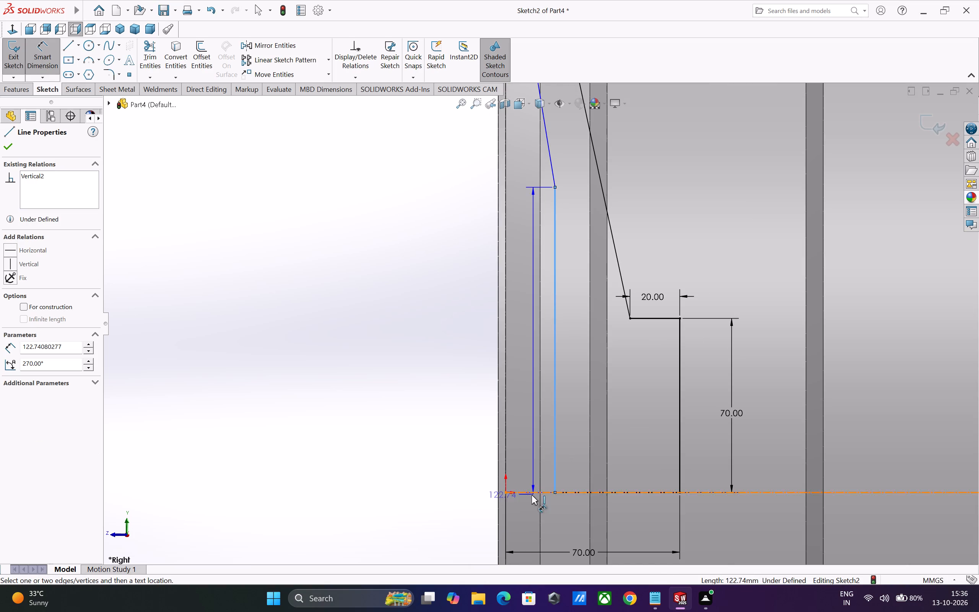
click(506, 492)
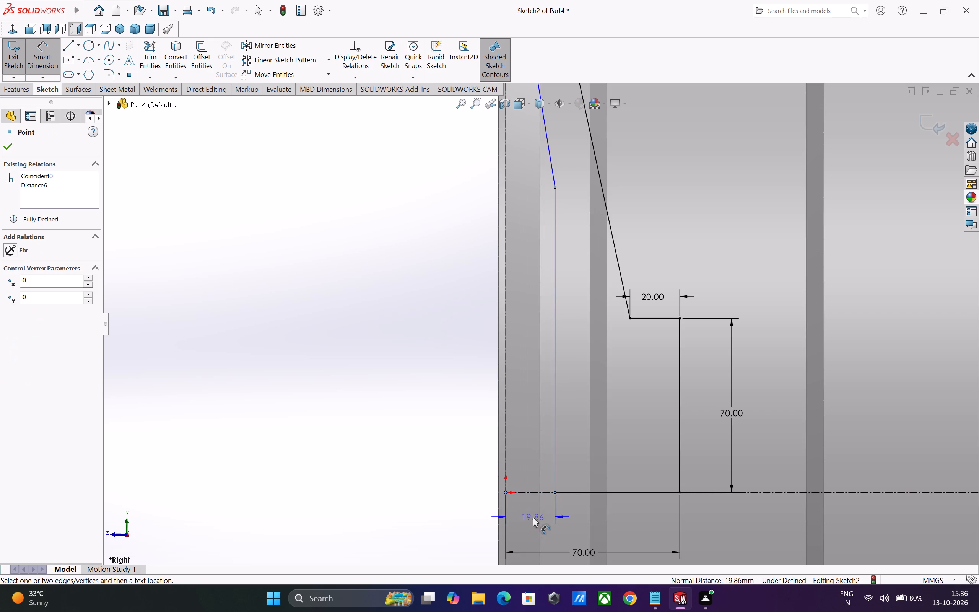
click(533, 517)
key(1)
key(5)
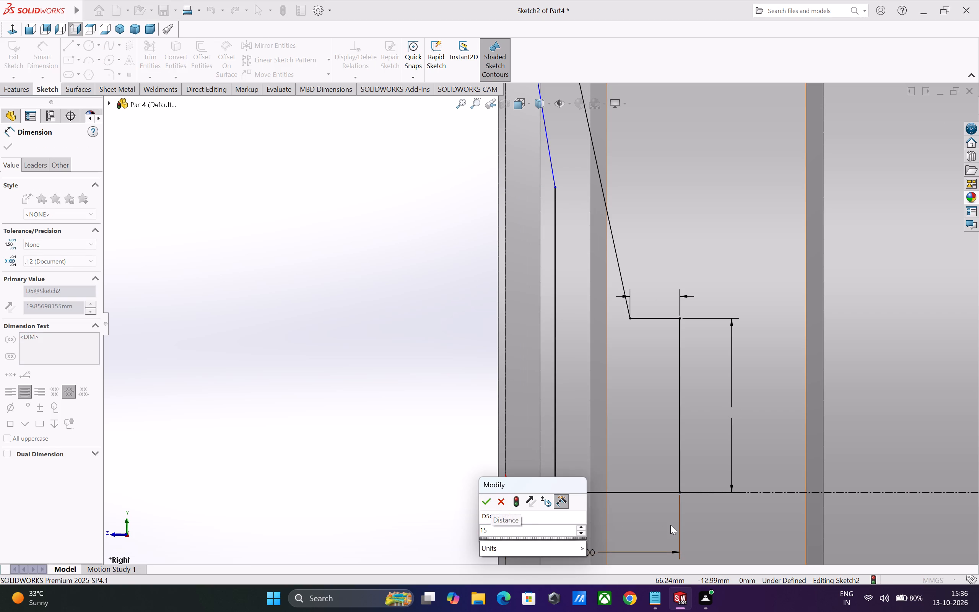
key(Return)
Dimension the length of the hub's front vertical line to 50 mm.
scroll(606, 506, up, 4)
scroll(560, 360, down, 1)
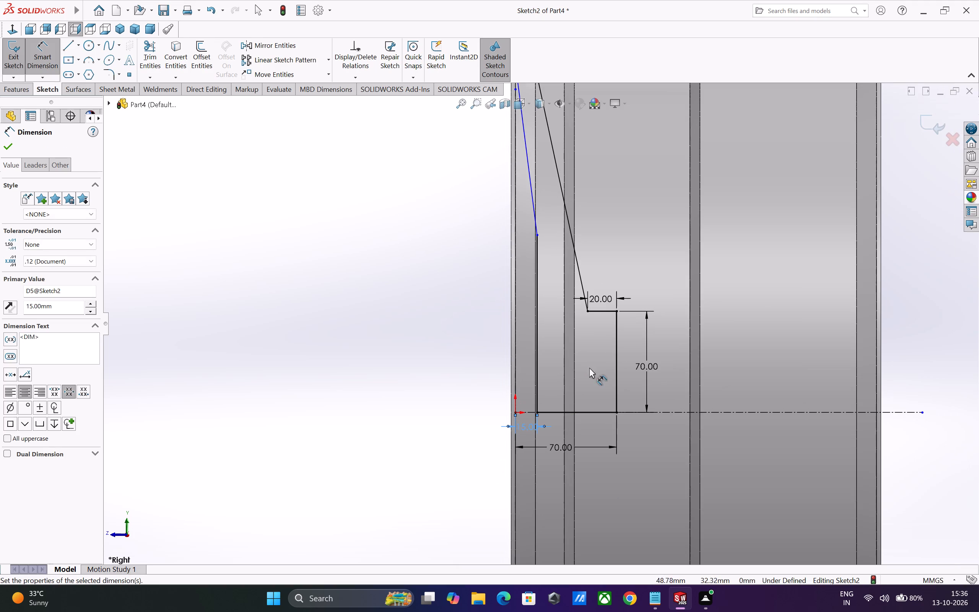
scroll(600, 373, down, 2)
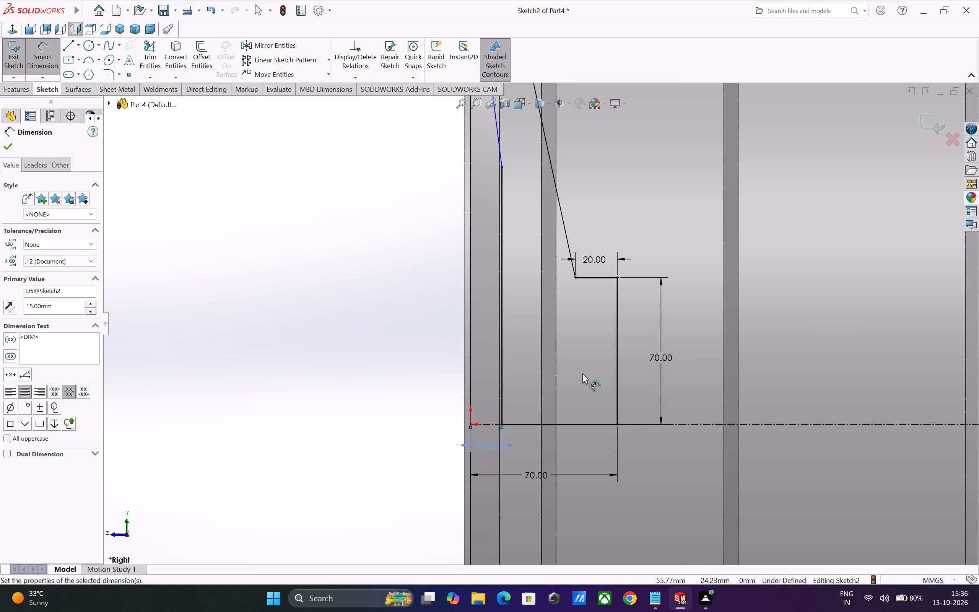
click(501, 357)
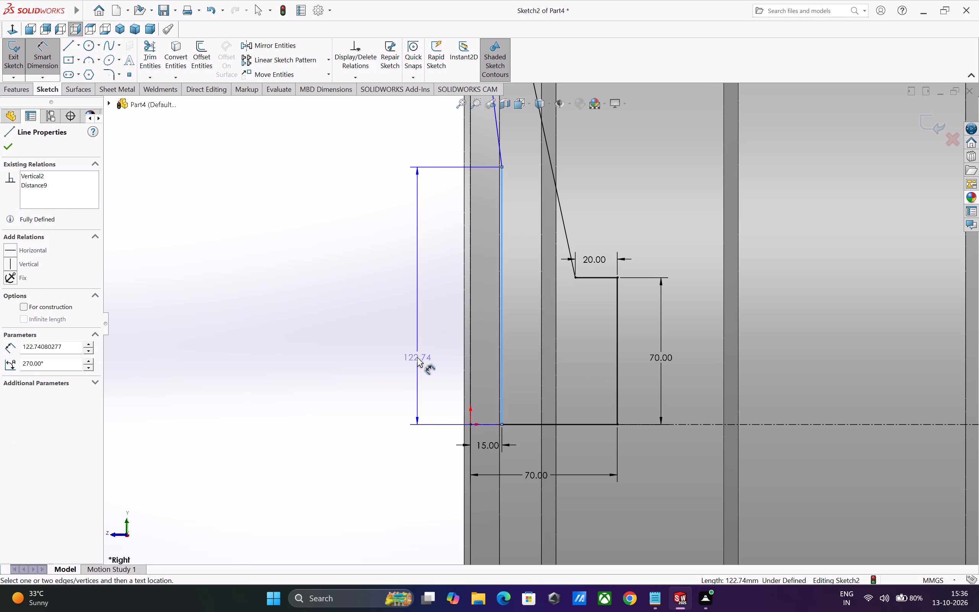
click(417, 357)
text(50)
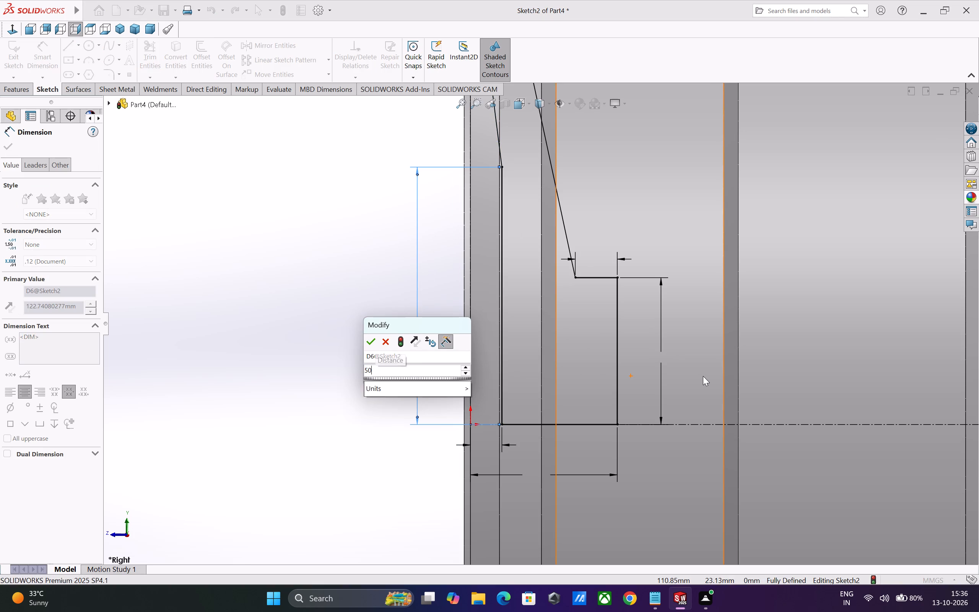
key(Return)
Examine the dimensioned spoke profile and how it meets the rim, both in side view and in 3D.
scroll(609, 375, up, 1)
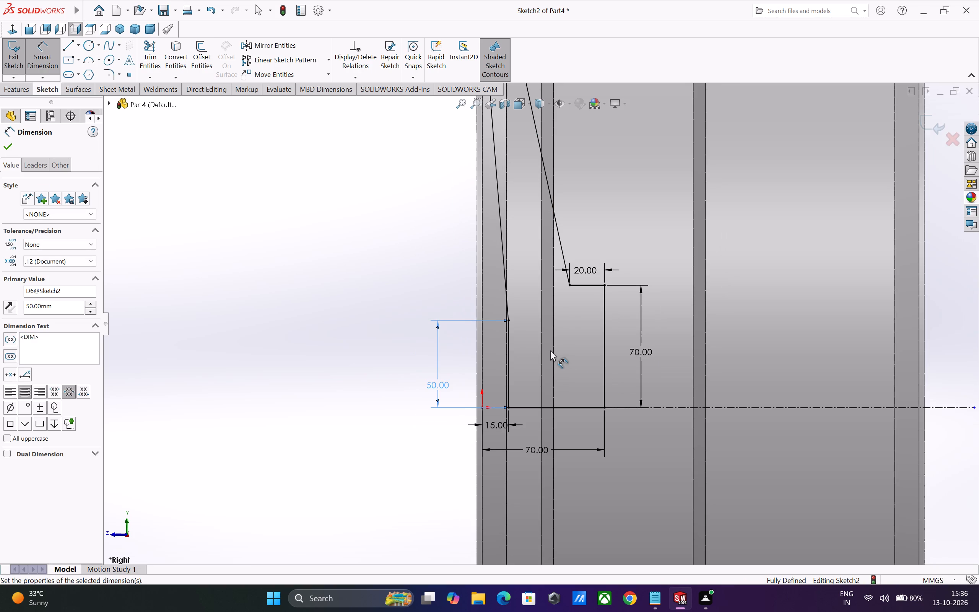
scroll(575, 351, up, 1)
scroll(535, 325, up, 2)
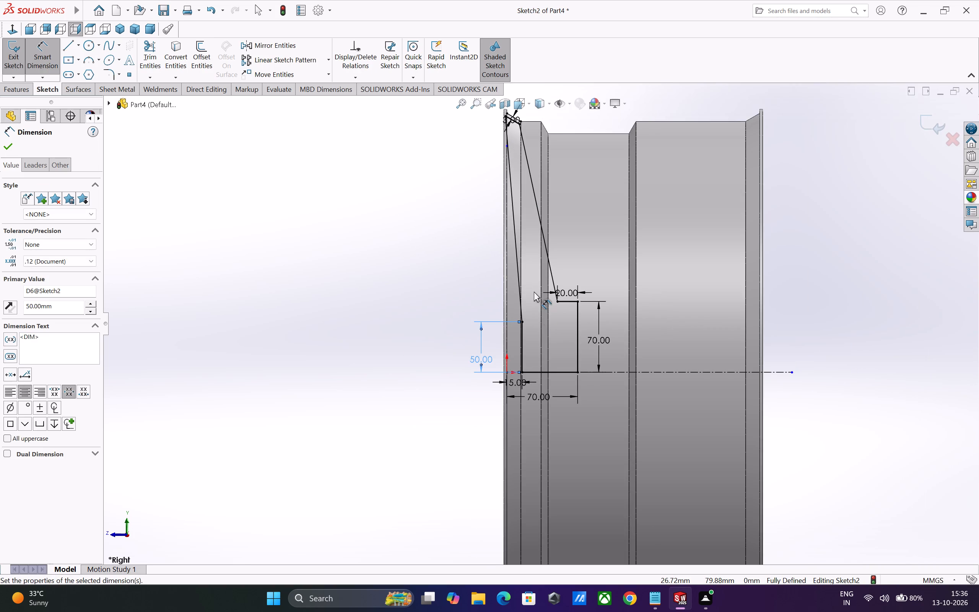
scroll(534, 291, down, 2)
scroll(557, 316, down, 1)
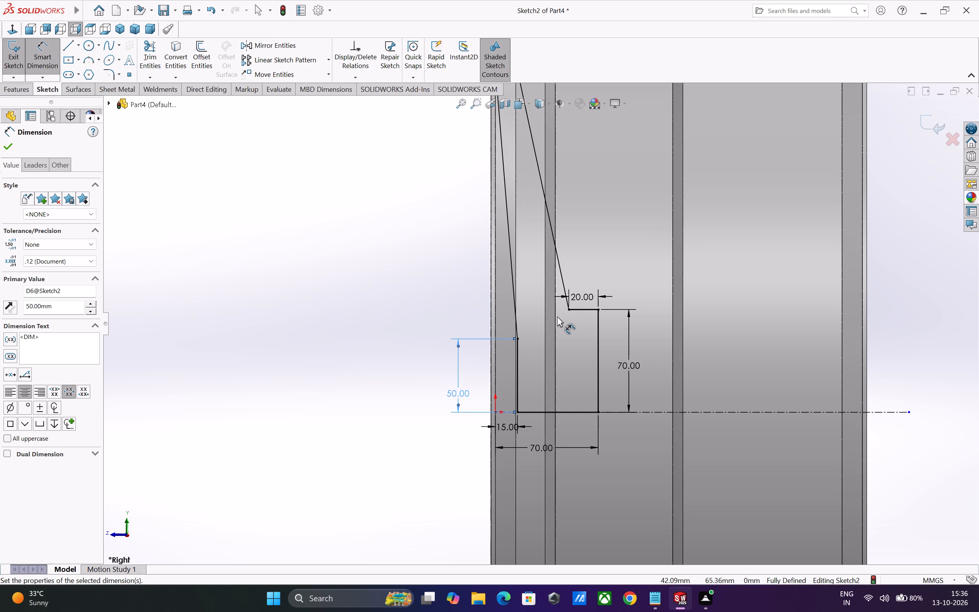
scroll(557, 316, down, 1)
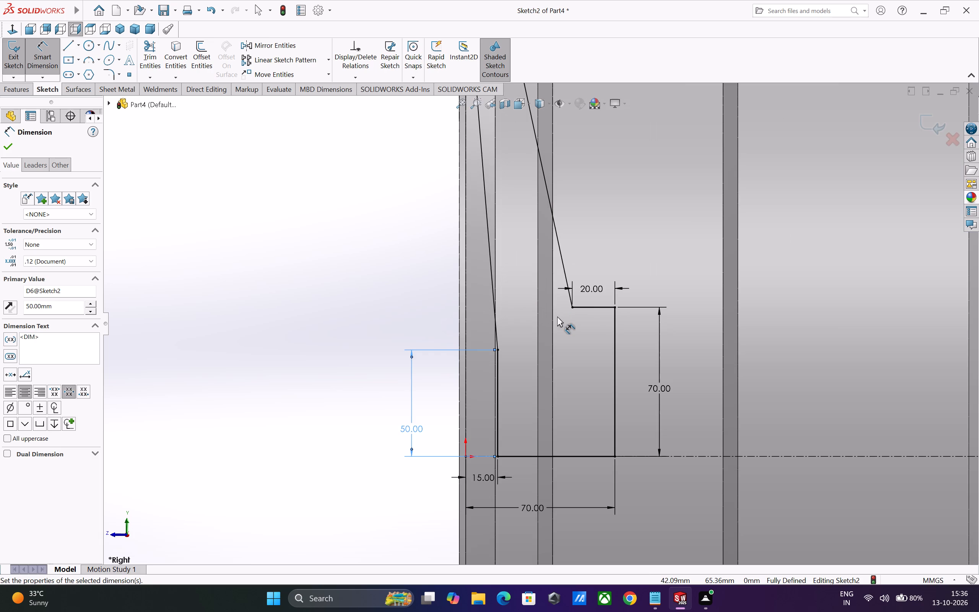
scroll(557, 316, down, 1)
scroll(559, 374, up, 2)
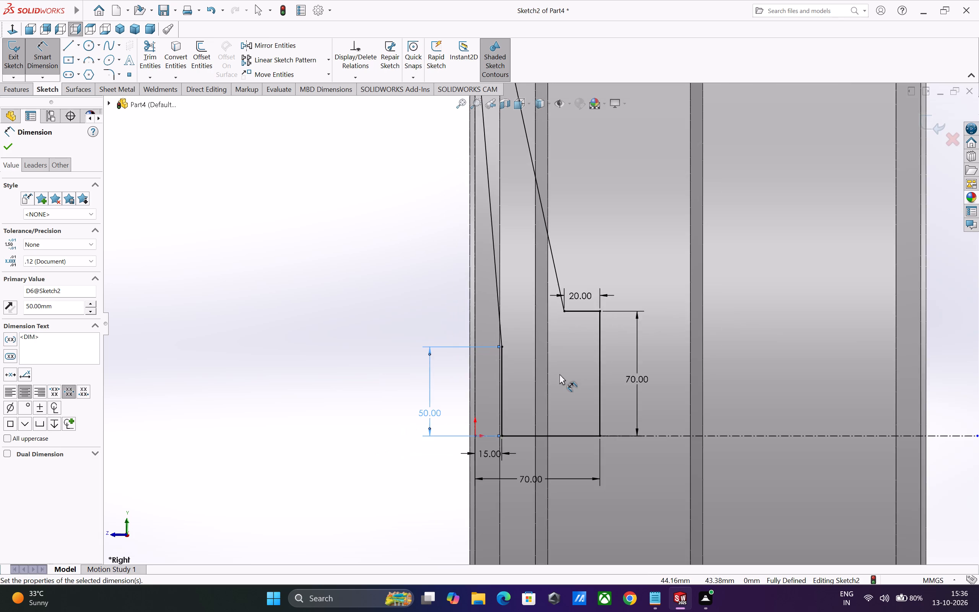
scroll(559, 374, up, 5)
scroll(524, 216, down, 1)
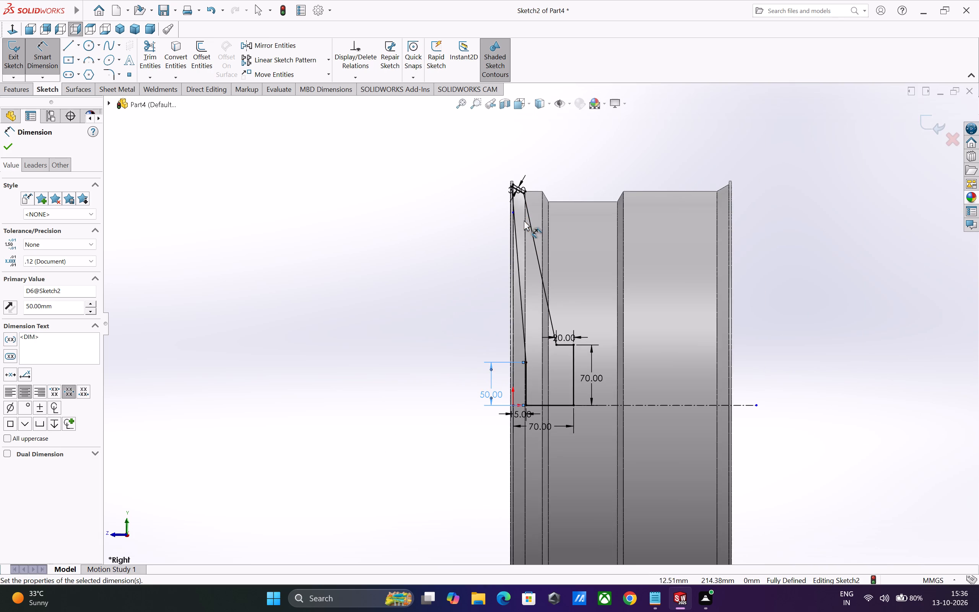
scroll(524, 220, down, 4)
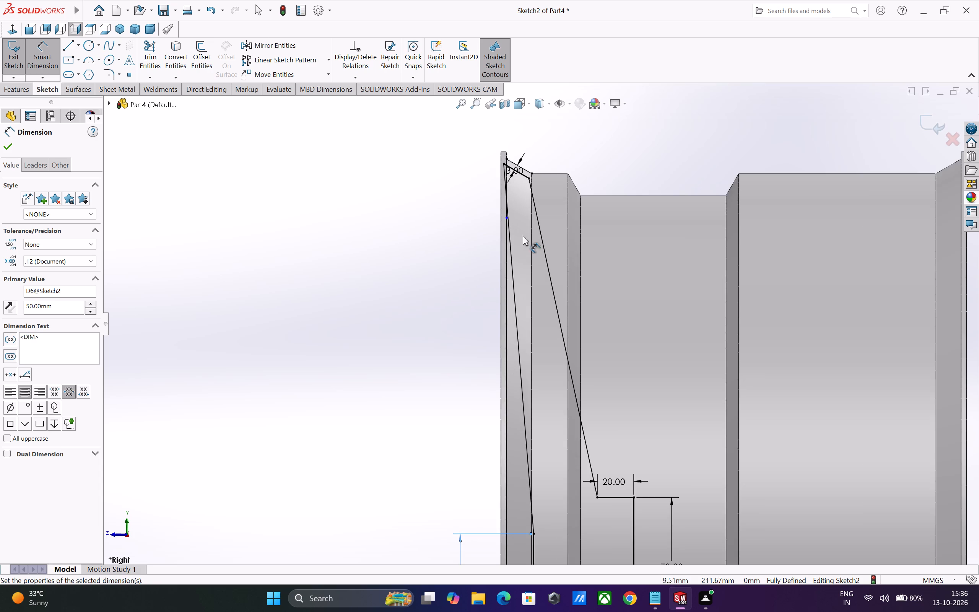
scroll(527, 257, up, 2)
scroll(527, 257, down, 1)
middle_drag(485, 287, 483, 288)
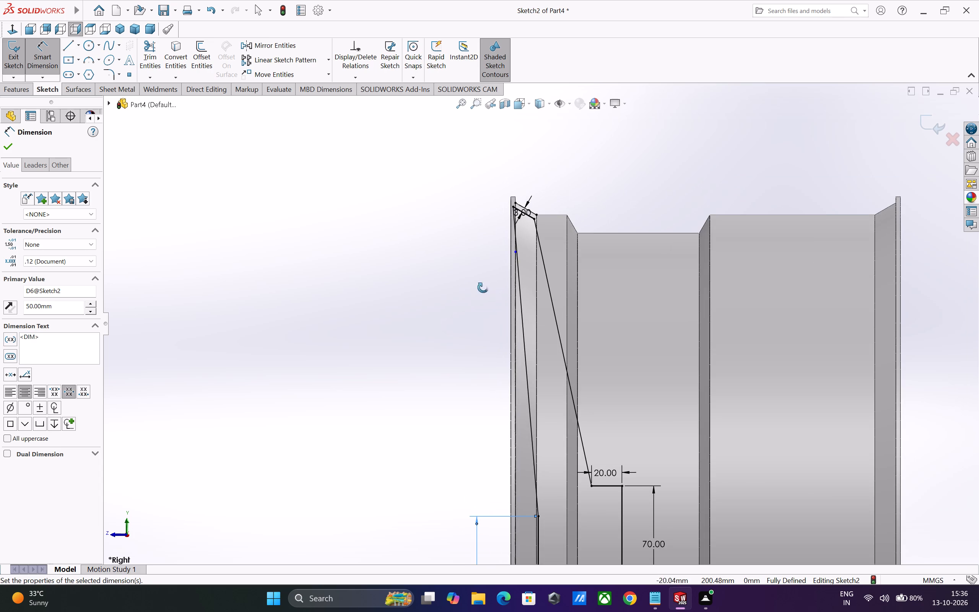
middle_drag(483, 288, 520, 278)
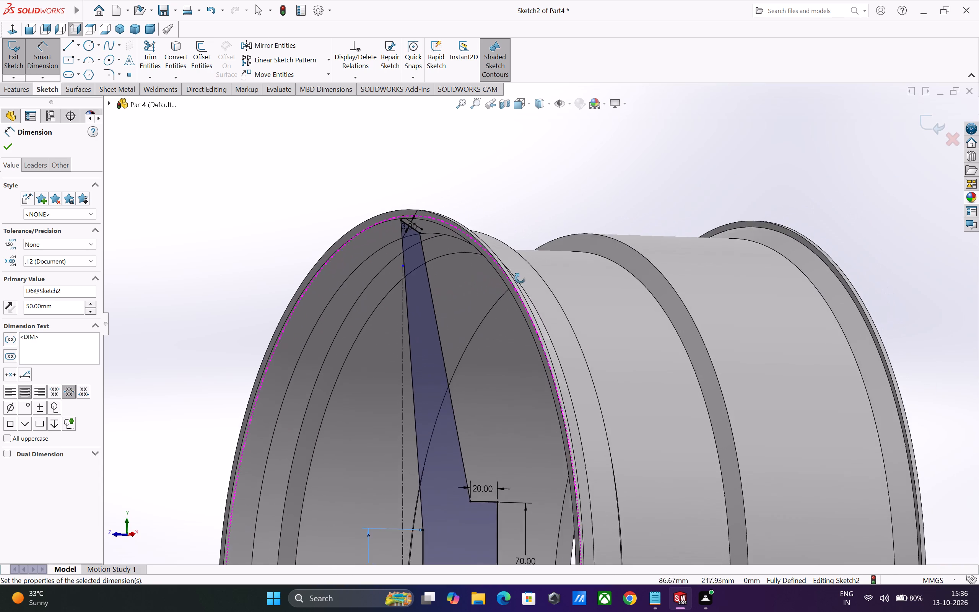
middle_drag(520, 278, 518, 280)
scroll(475, 348, down, 2)
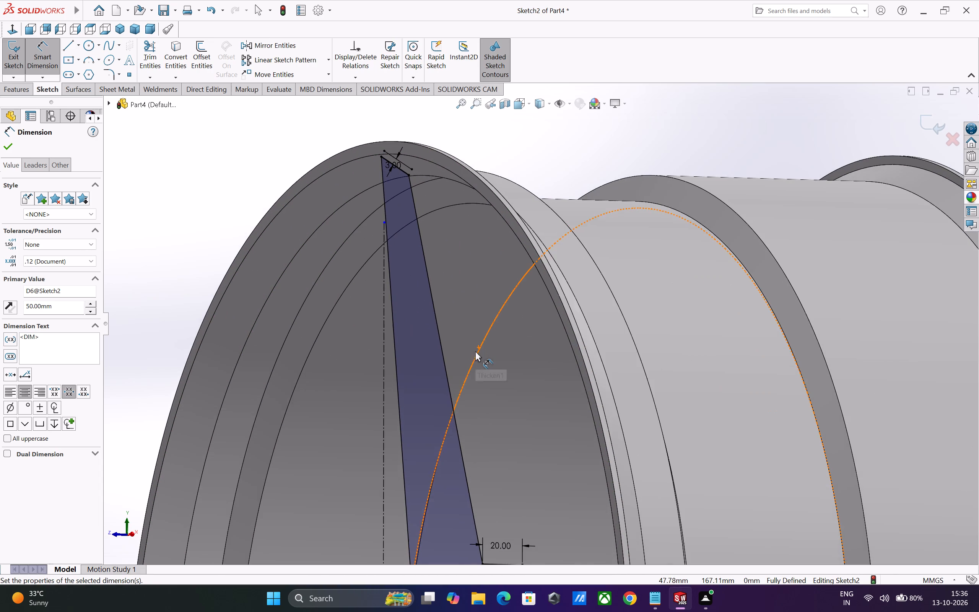
middle_drag(479, 356, 473, 362)
scroll(476, 363, up, 7)
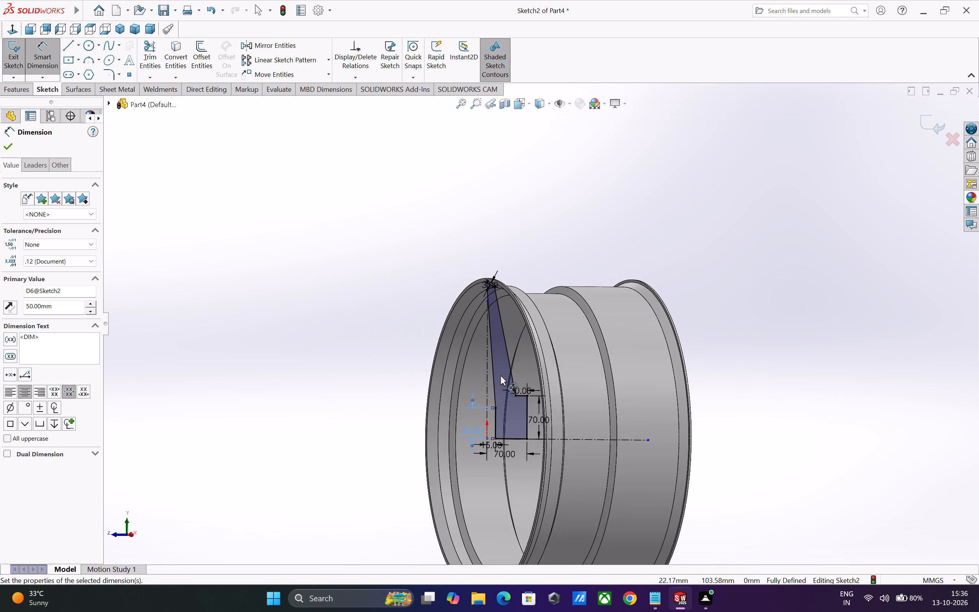
middle_drag(563, 383, 557, 406)
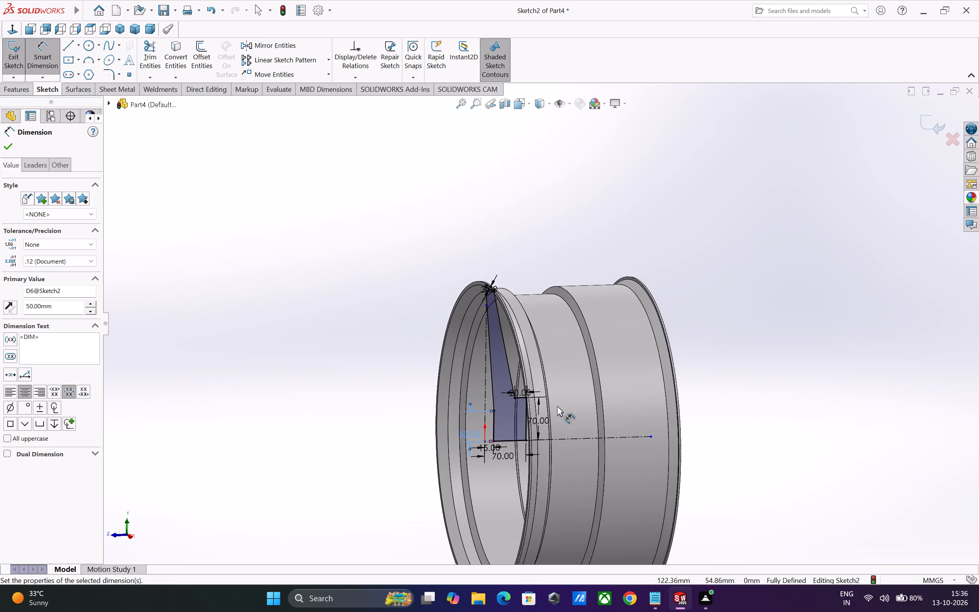
scroll(449, 334, down, 2)
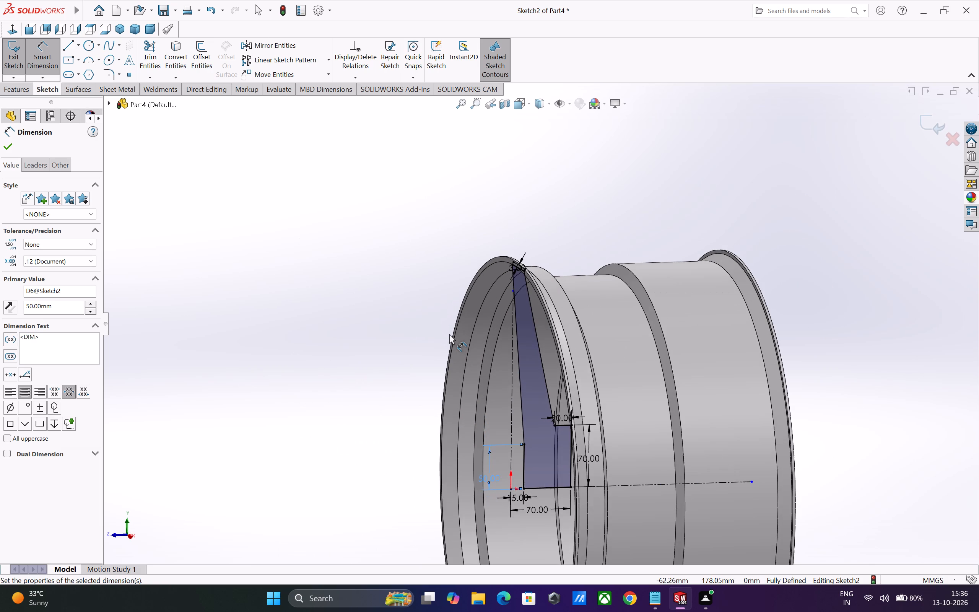
scroll(449, 334, down, 1)
scroll(554, 271, down, 3)
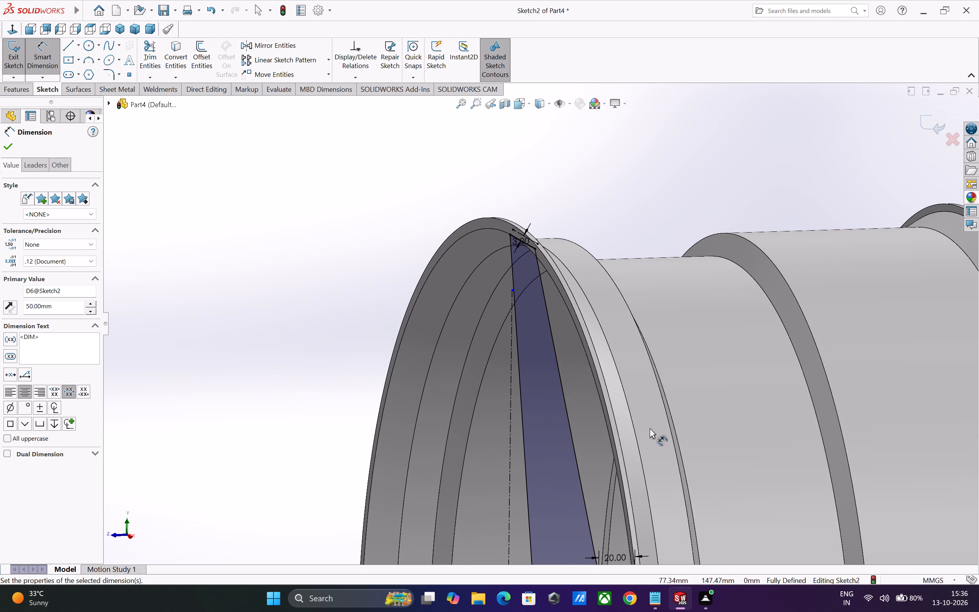
scroll(650, 428, up, 1)
scroll(615, 425, down, 1)
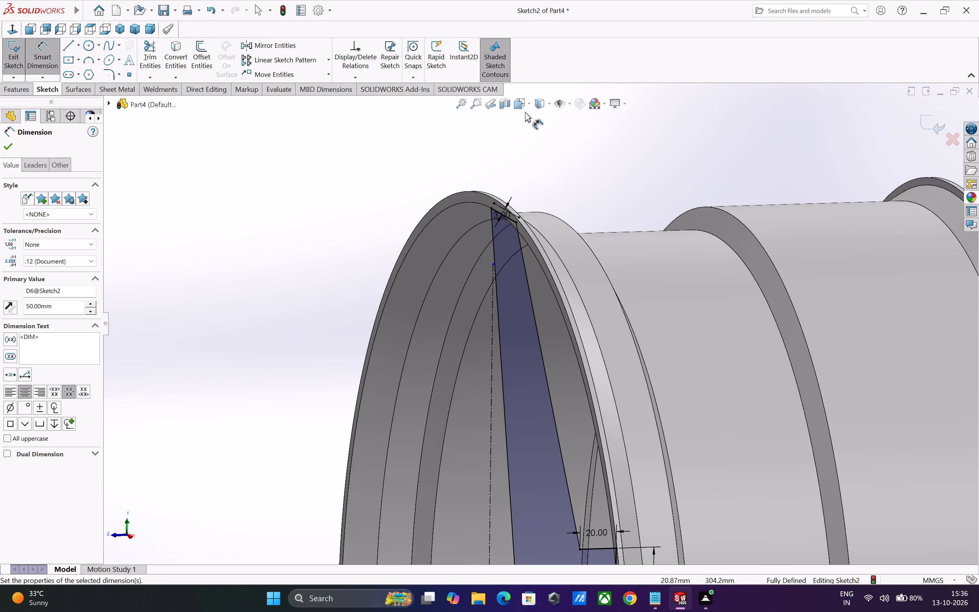
Viewed normal to the sketch, bow the rear spline toward the front spline using its rim-end tangent handle, angled about -89.5°.
click(528, 103)
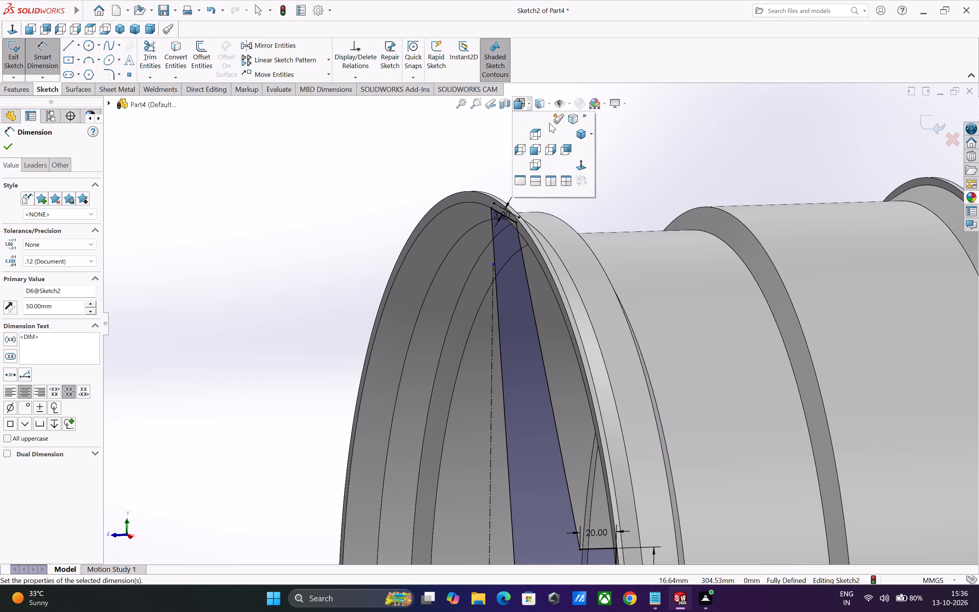
click(581, 165)
scroll(577, 288, up, 2)
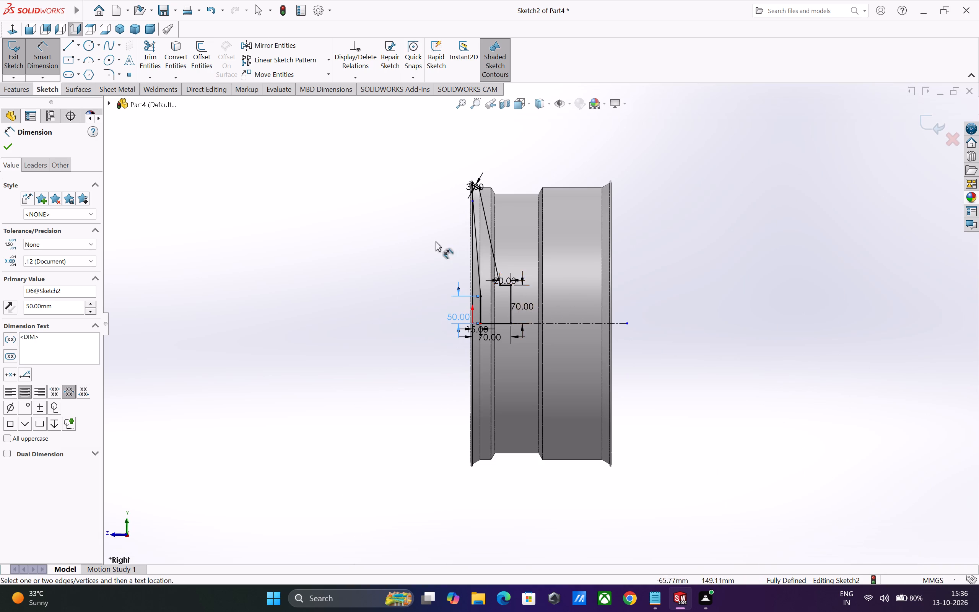
scroll(436, 241, down, 7)
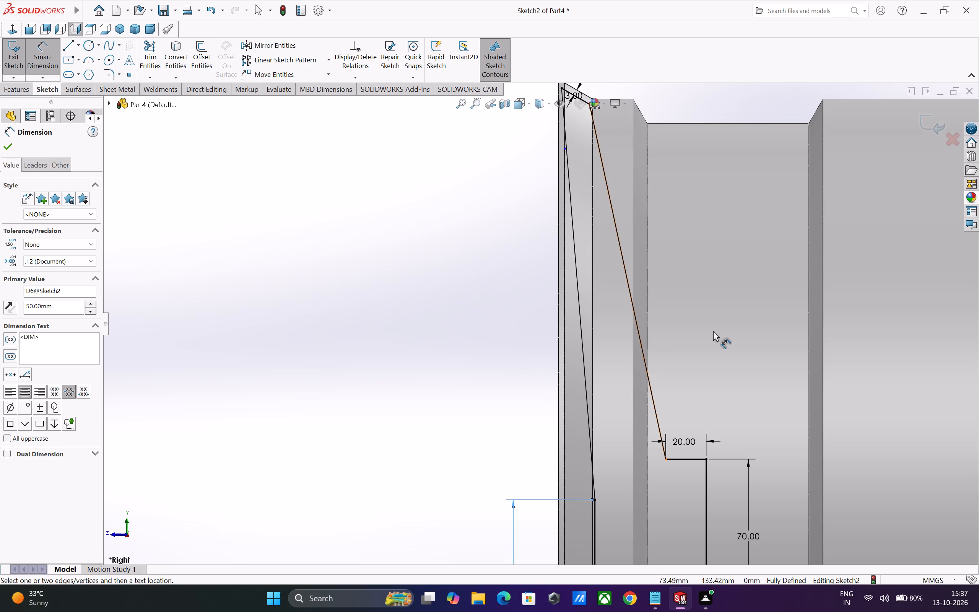
scroll(713, 331, down, 1)
key(Escape)
key(Escape)
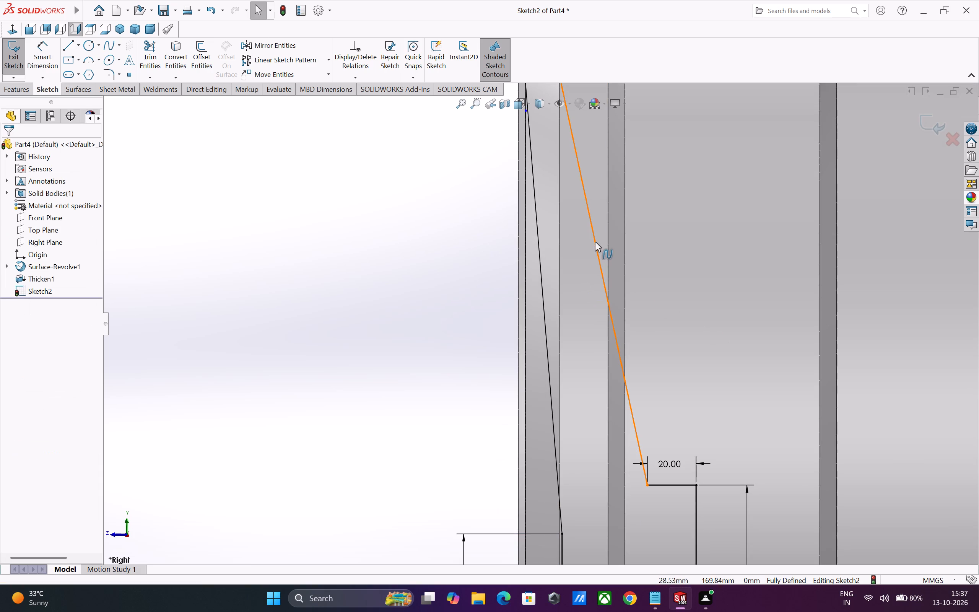
click(595, 242)
scroll(603, 252, up, 3)
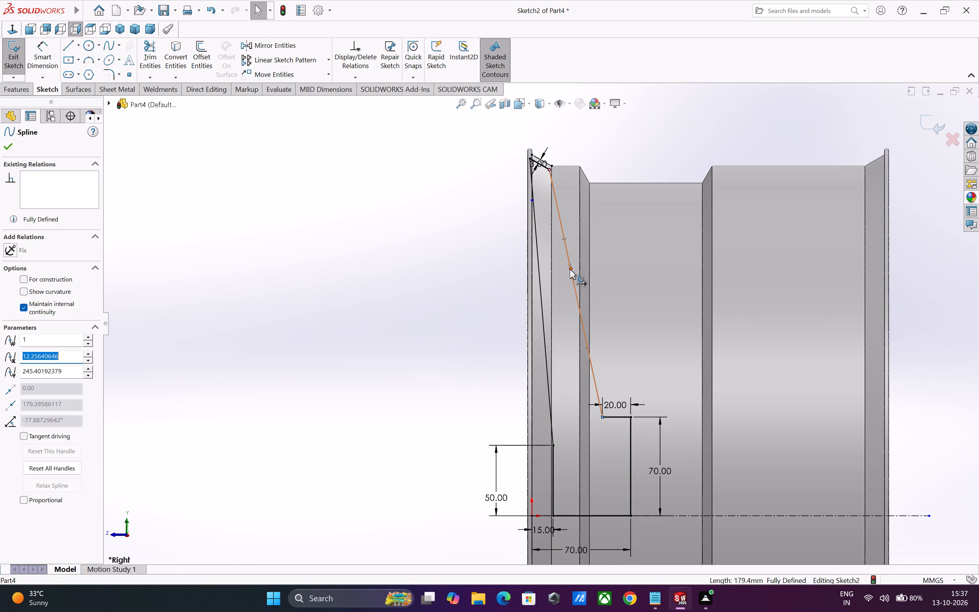
drag(570, 269, 554, 280)
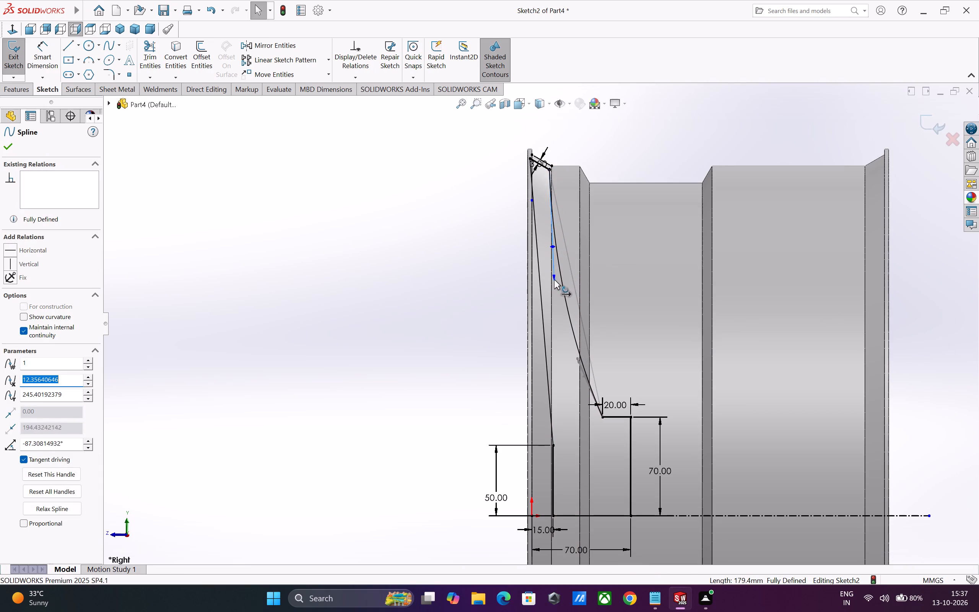
drag(554, 280, 550, 282)
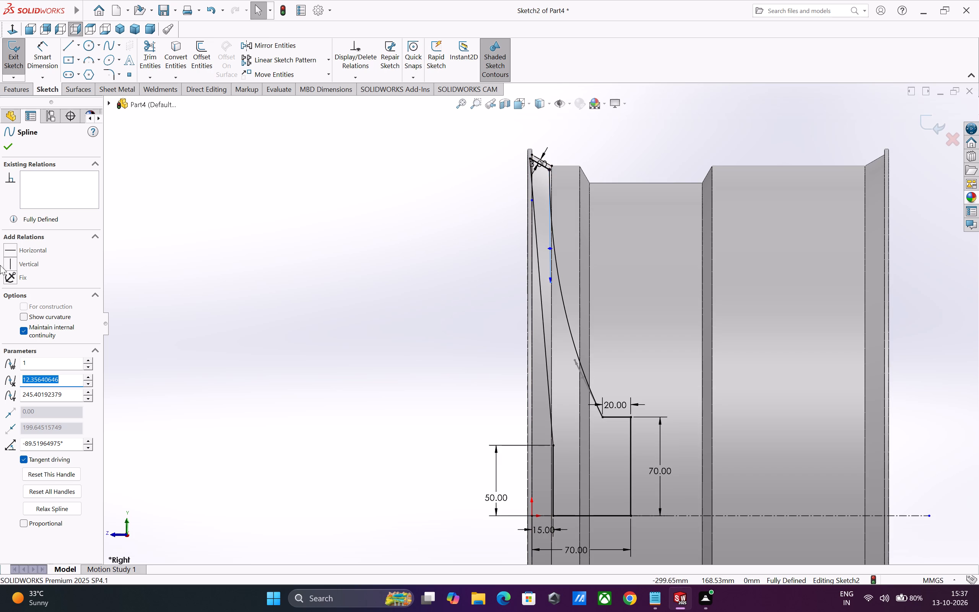
Constrain the rear spline's rim-end tangent handle to be vertical.
click(10, 263)
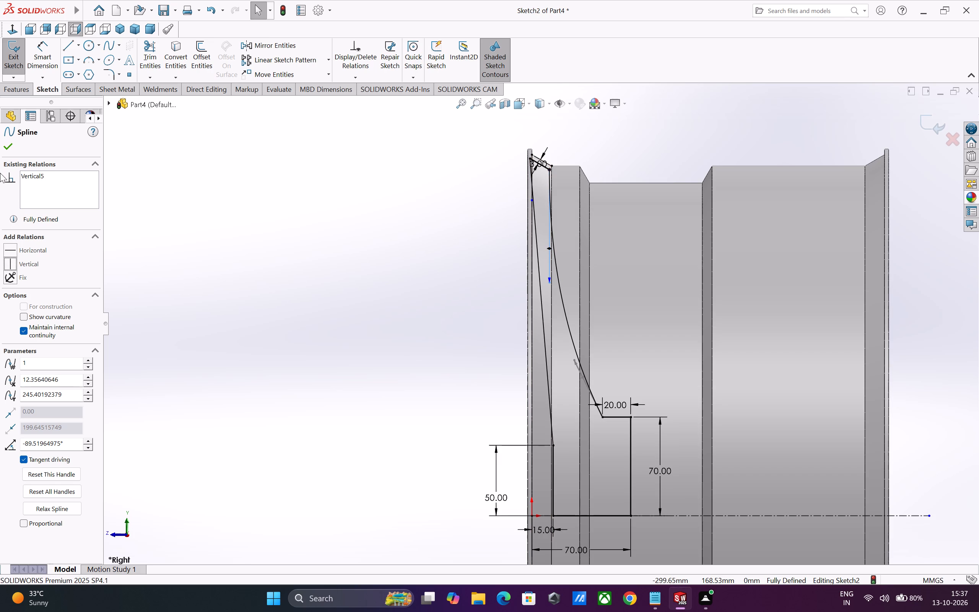
click(7, 146)
Bow the front spline outward using its rim-end tangent handle and constrain that handle to be vertical.
scroll(528, 322, down, 3)
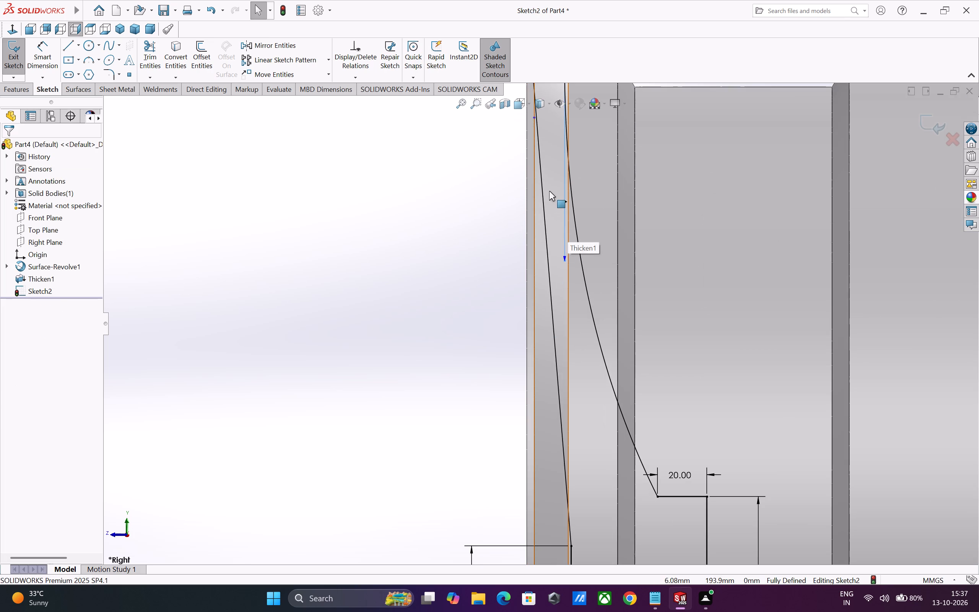
click(542, 199)
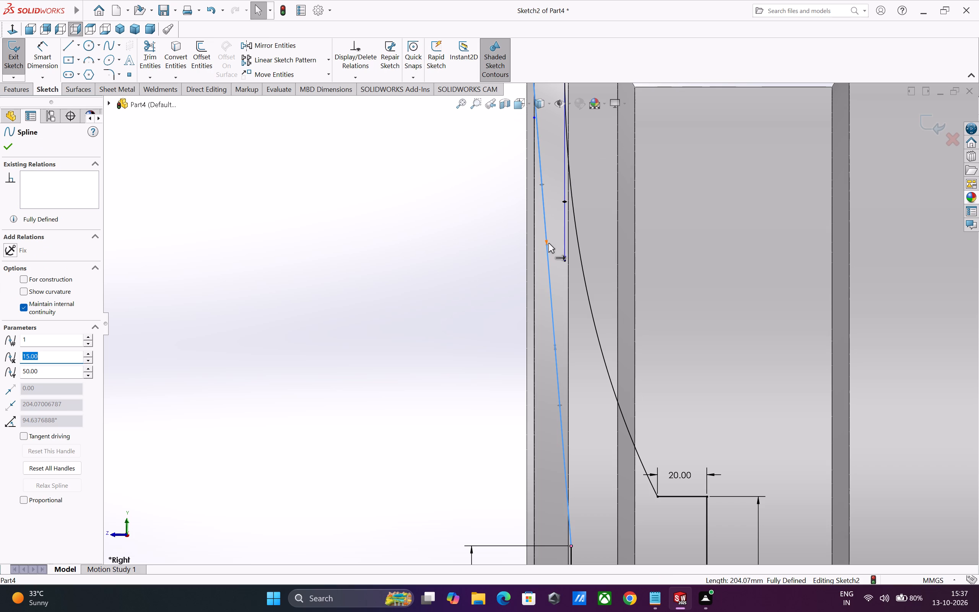
drag(547, 243, 520, 264)
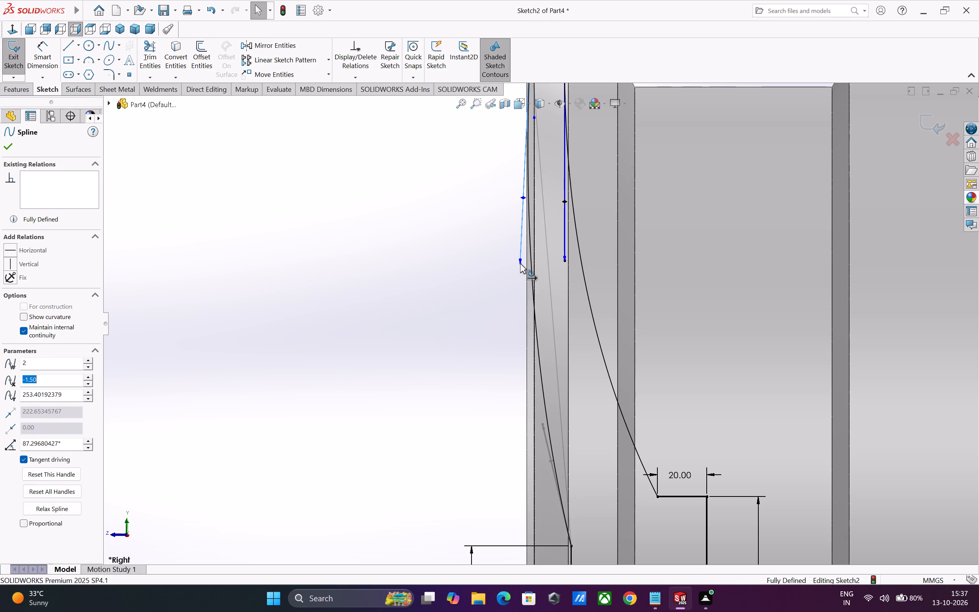
click(14, 263)
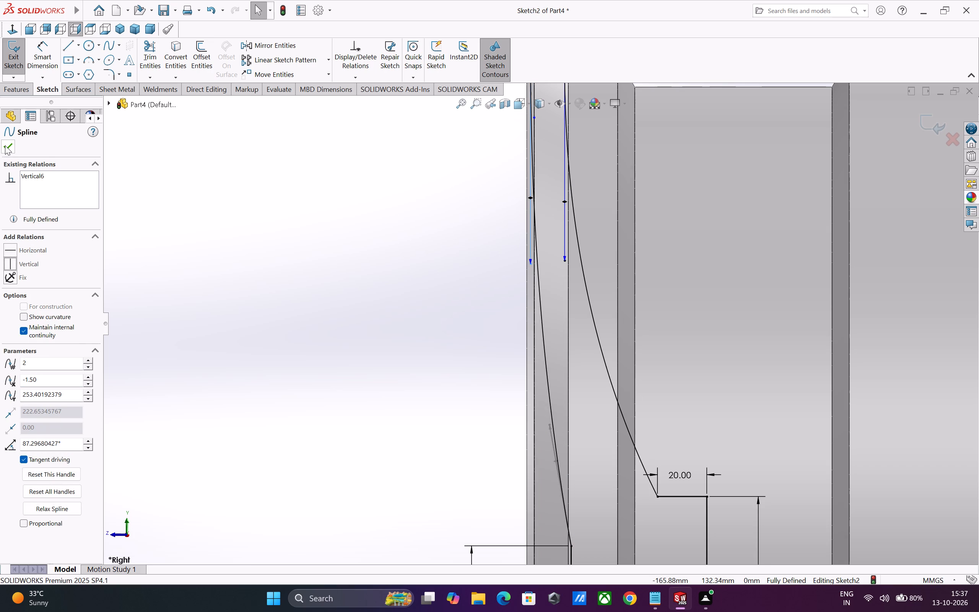
Dimension the front spline's rim-end tangent handle to 200 mm.
scroll(386, 432, up, 2)
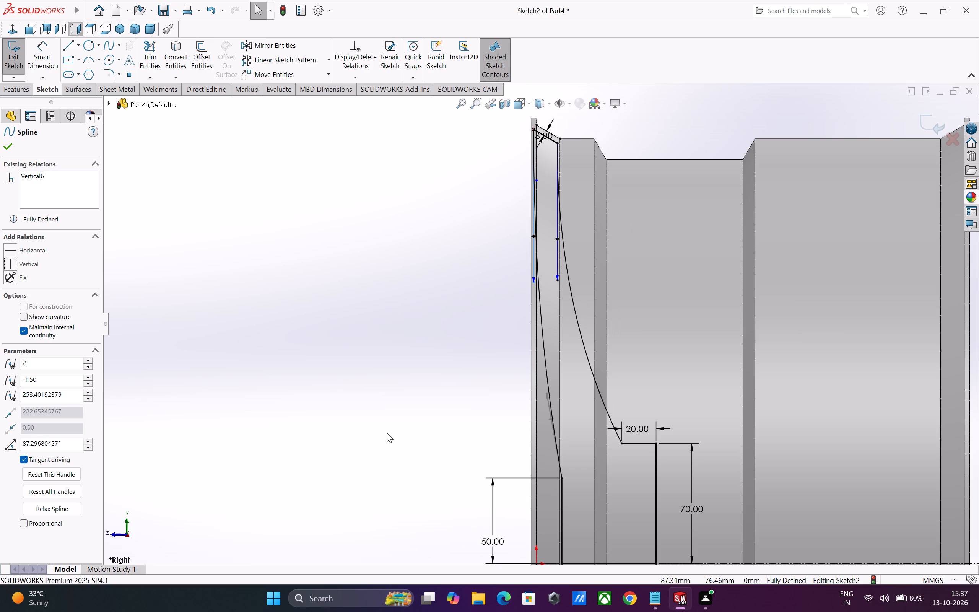
scroll(390, 435, up, 2)
scroll(425, 431, up, 2)
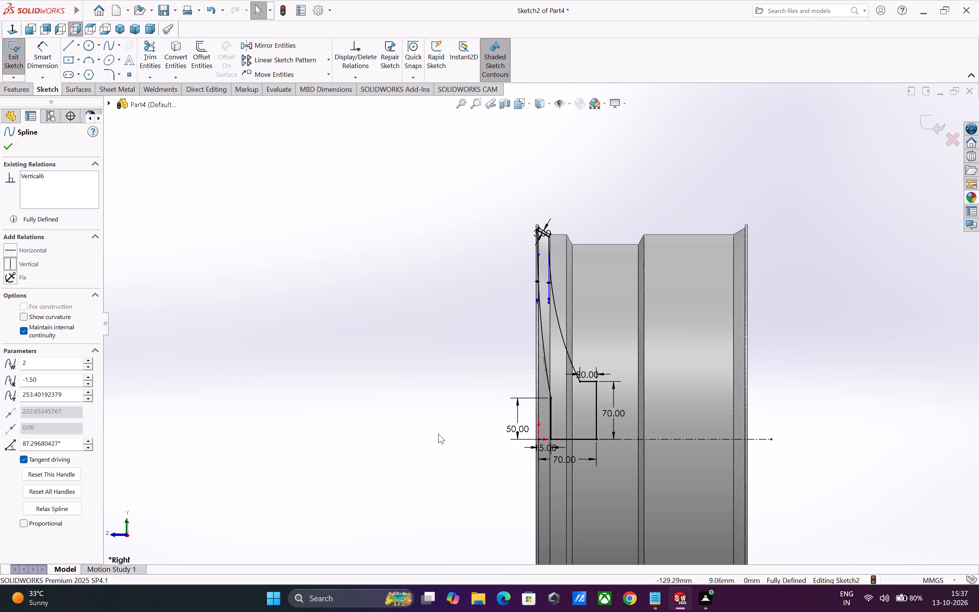
scroll(486, 425, up, 2)
scroll(495, 366, down, 1)
scroll(603, 407, down, 2)
scroll(554, 329, down, 2)
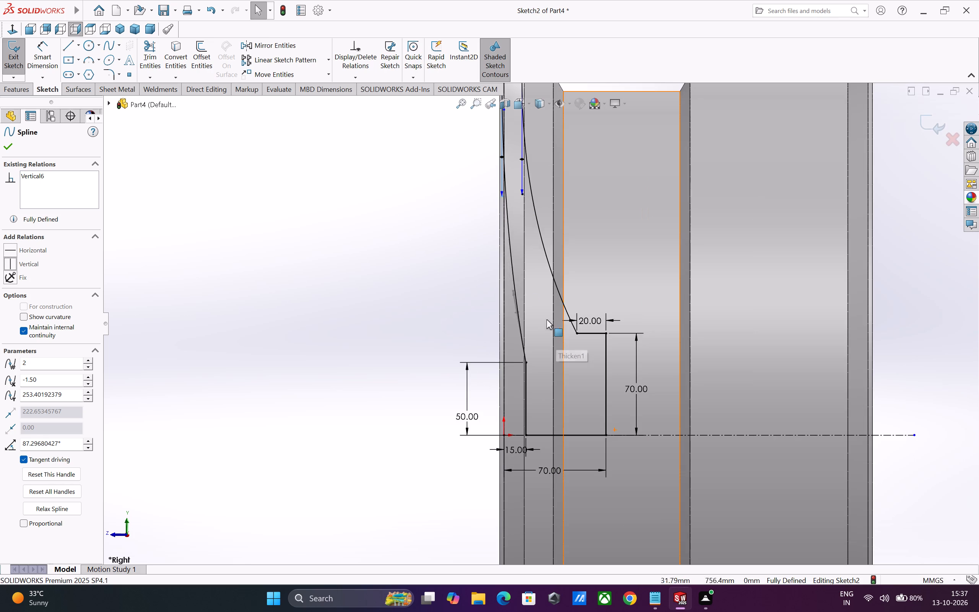
click(46, 59)
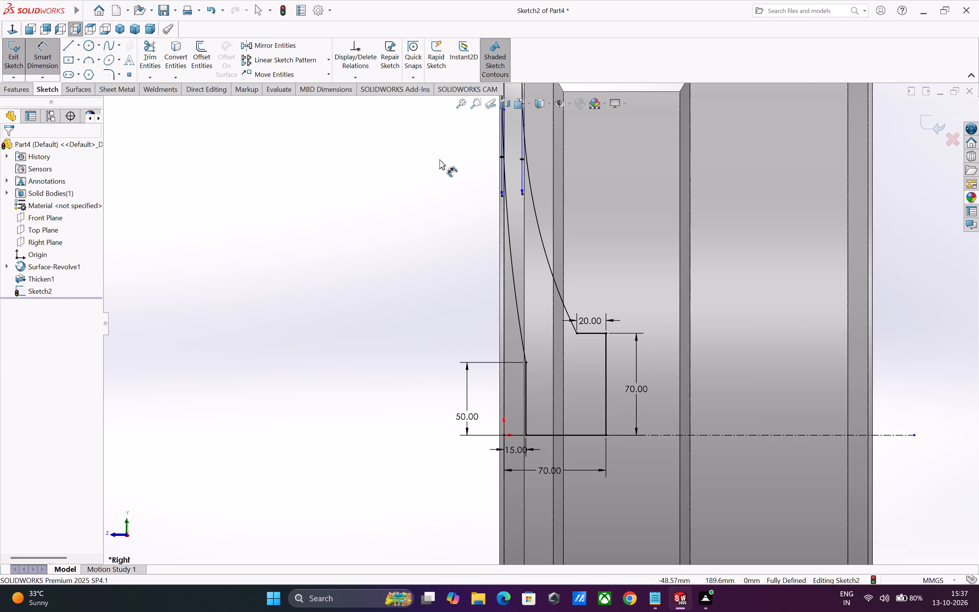
scroll(458, 159, down, 2)
click(529, 175)
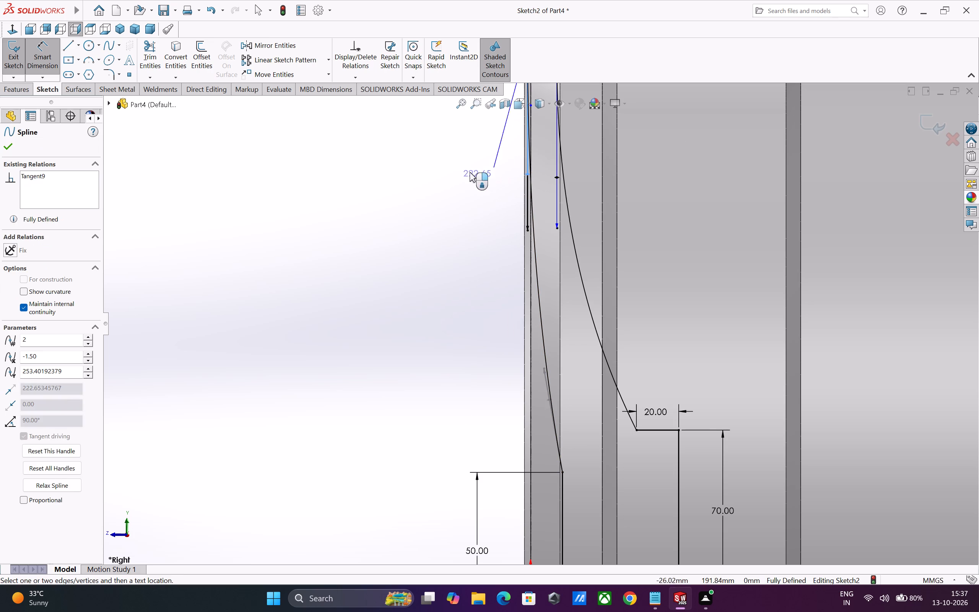
click(449, 170)
key(2)
text(00)
key(Return)
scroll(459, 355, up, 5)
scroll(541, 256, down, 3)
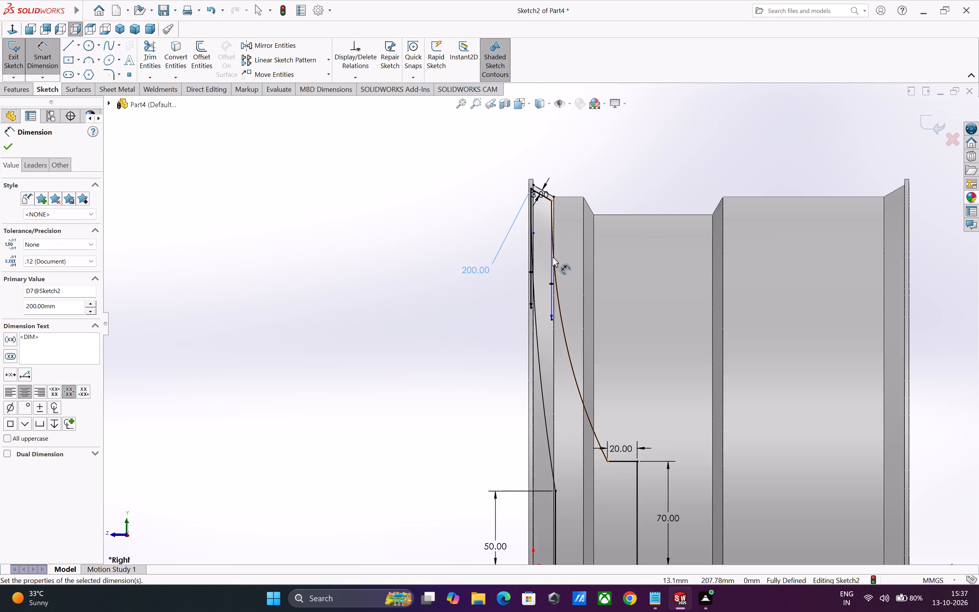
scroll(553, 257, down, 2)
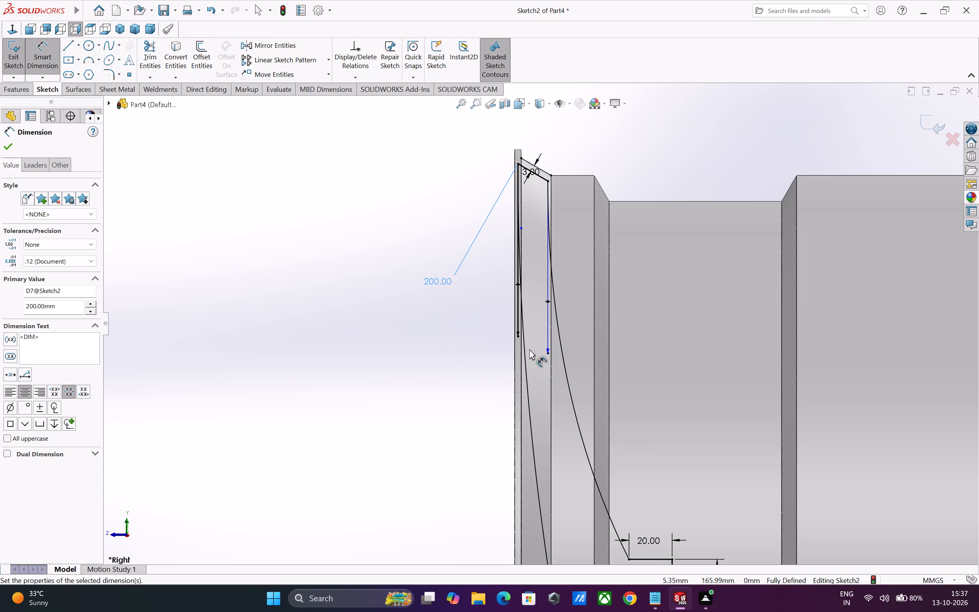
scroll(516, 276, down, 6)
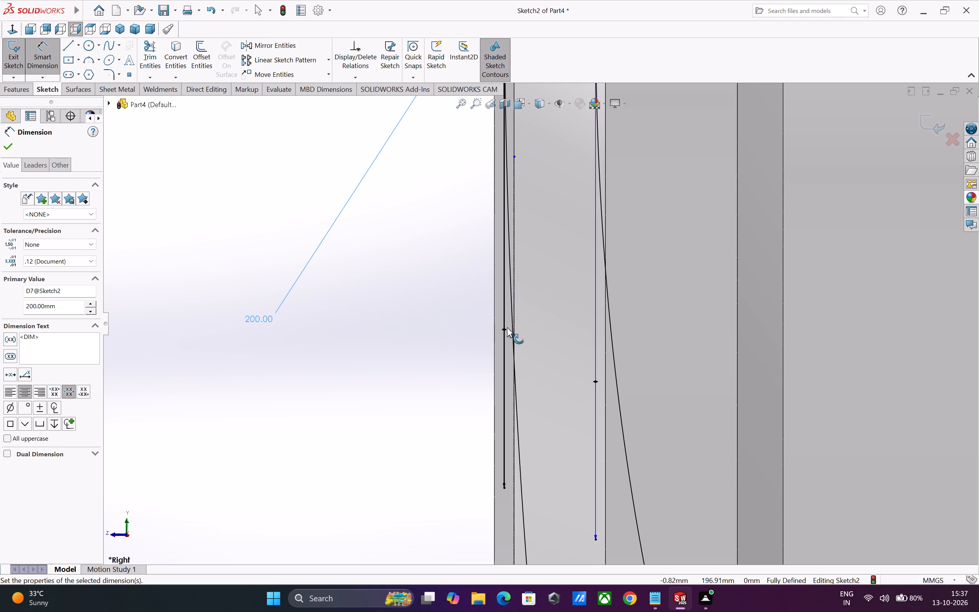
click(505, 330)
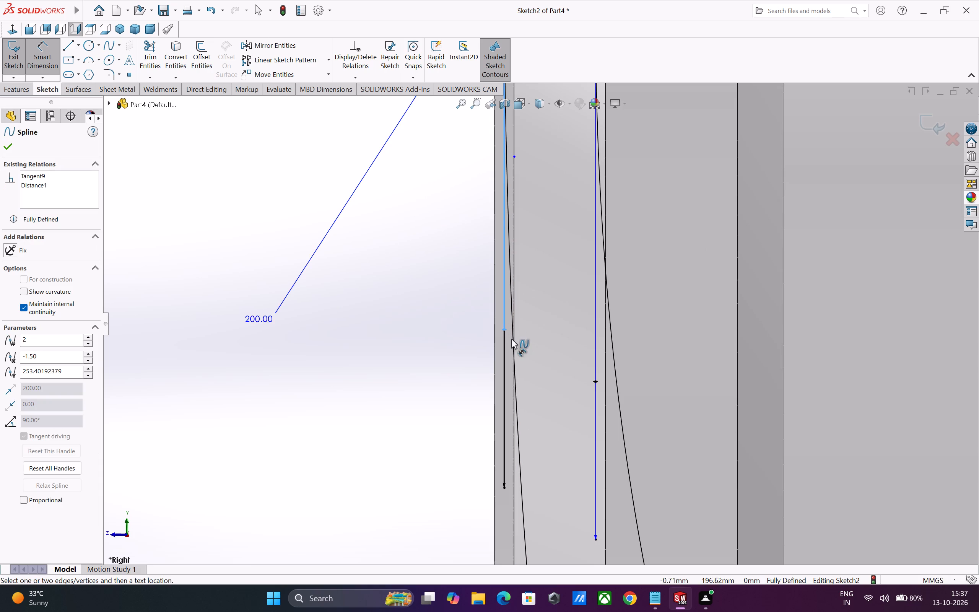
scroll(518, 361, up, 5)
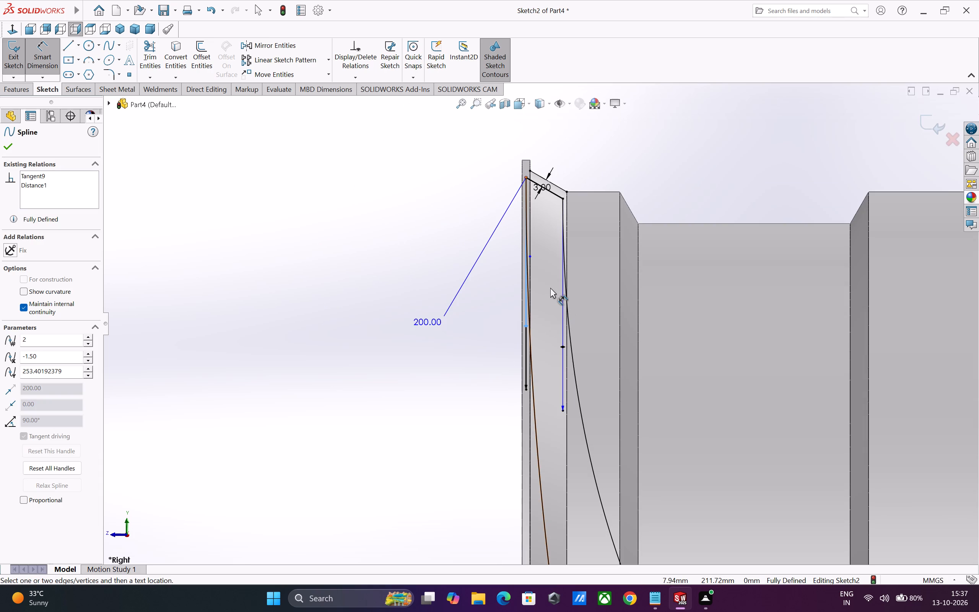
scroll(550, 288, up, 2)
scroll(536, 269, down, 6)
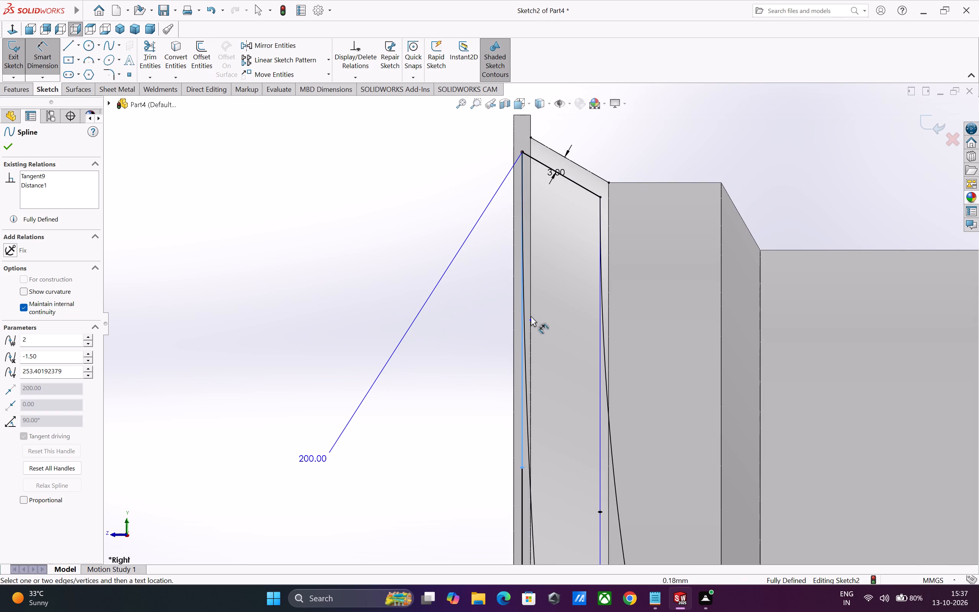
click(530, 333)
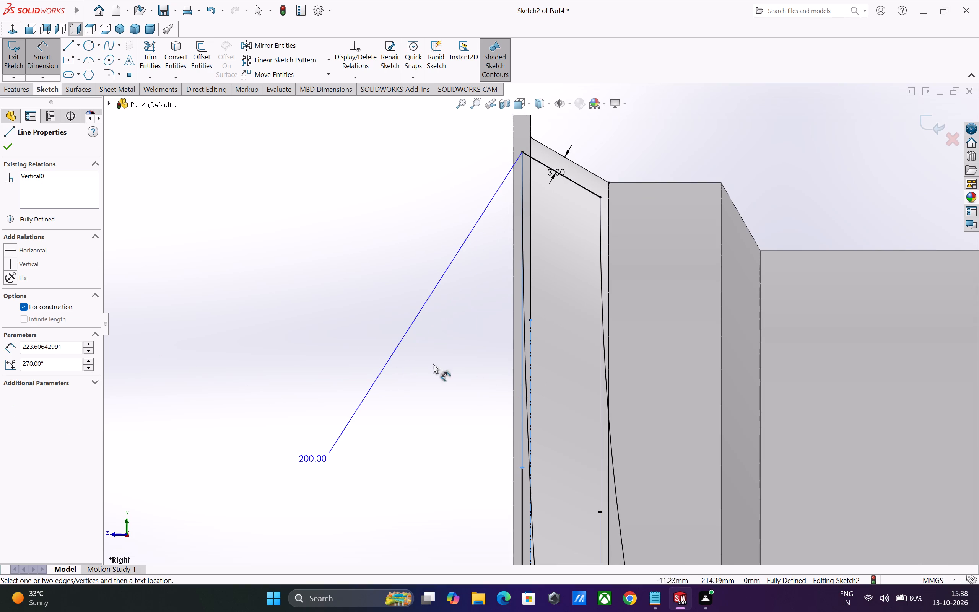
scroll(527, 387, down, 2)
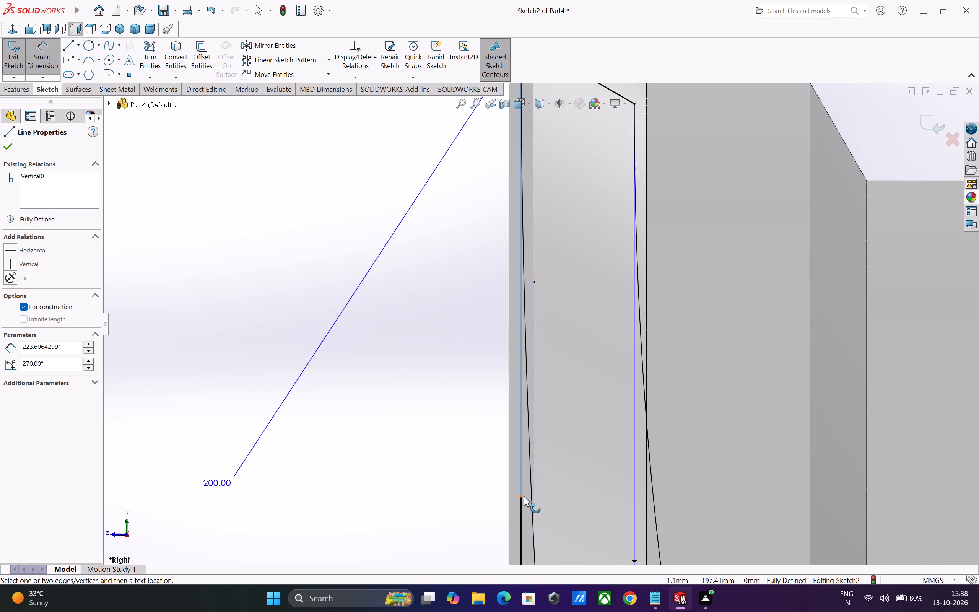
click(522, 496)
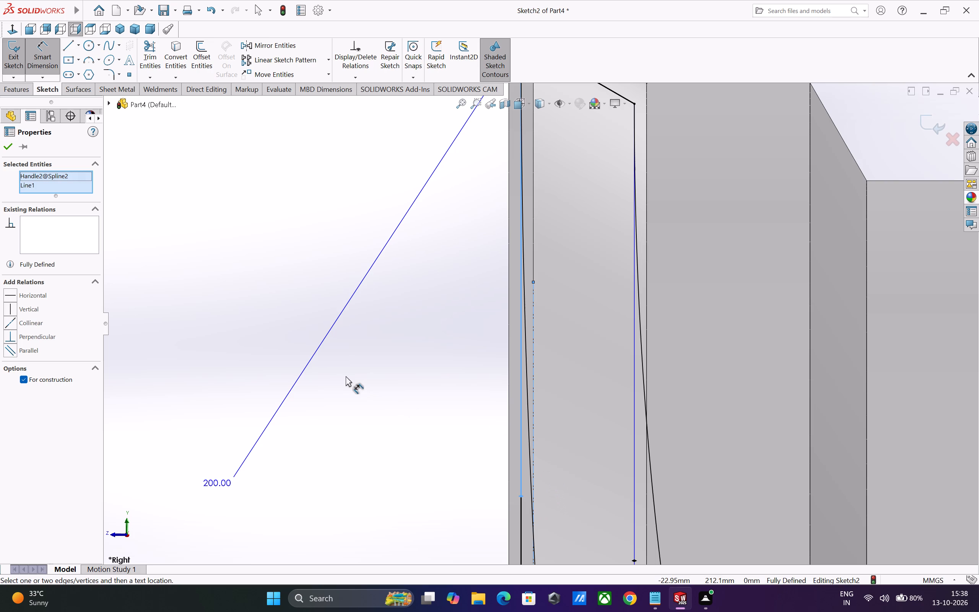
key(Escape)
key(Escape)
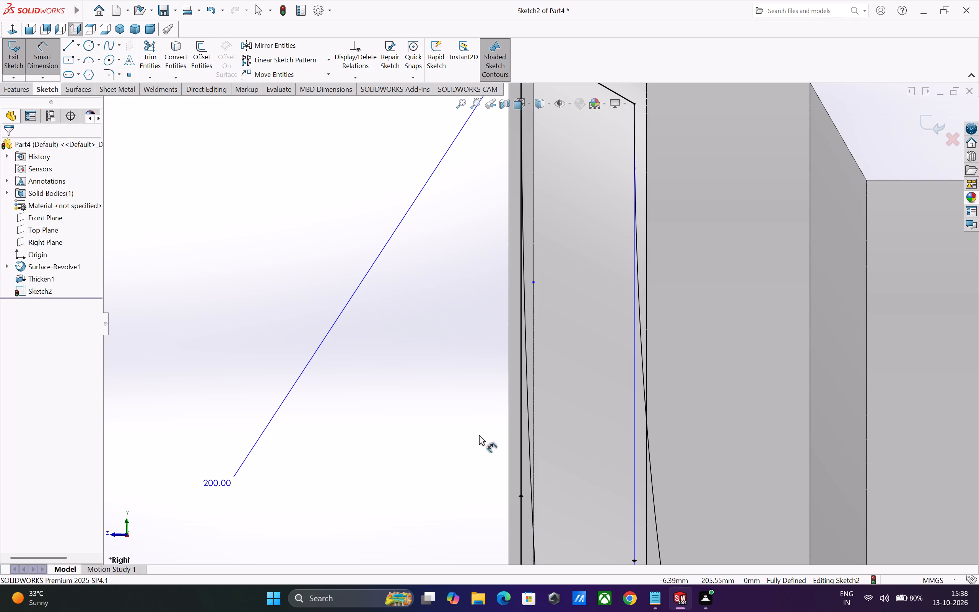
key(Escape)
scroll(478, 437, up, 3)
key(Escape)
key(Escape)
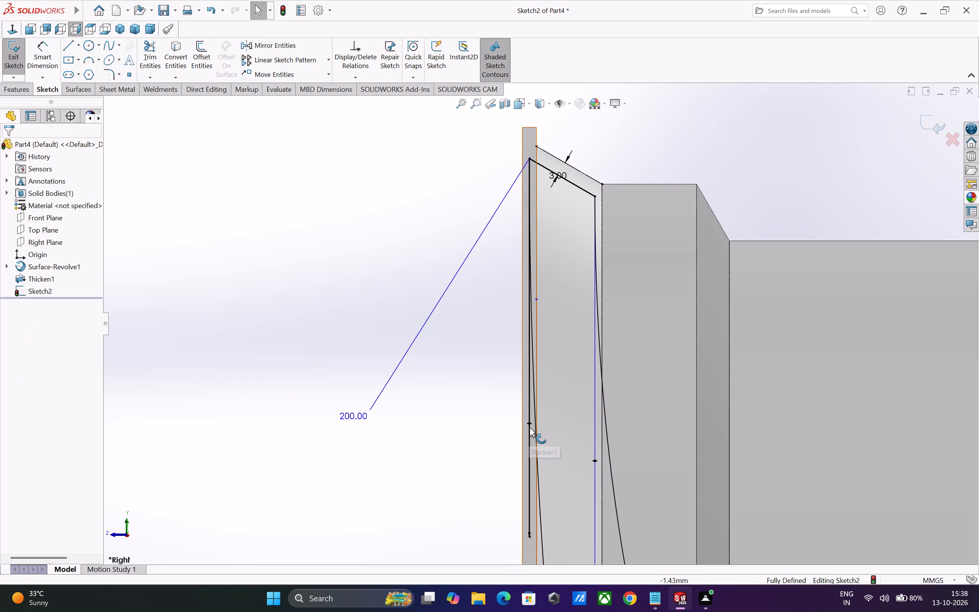
Delete the Vertical relation from the front spline's rim-end tangent handle.
drag(530, 427, 522, 432)
key(Escape)
click(528, 423)
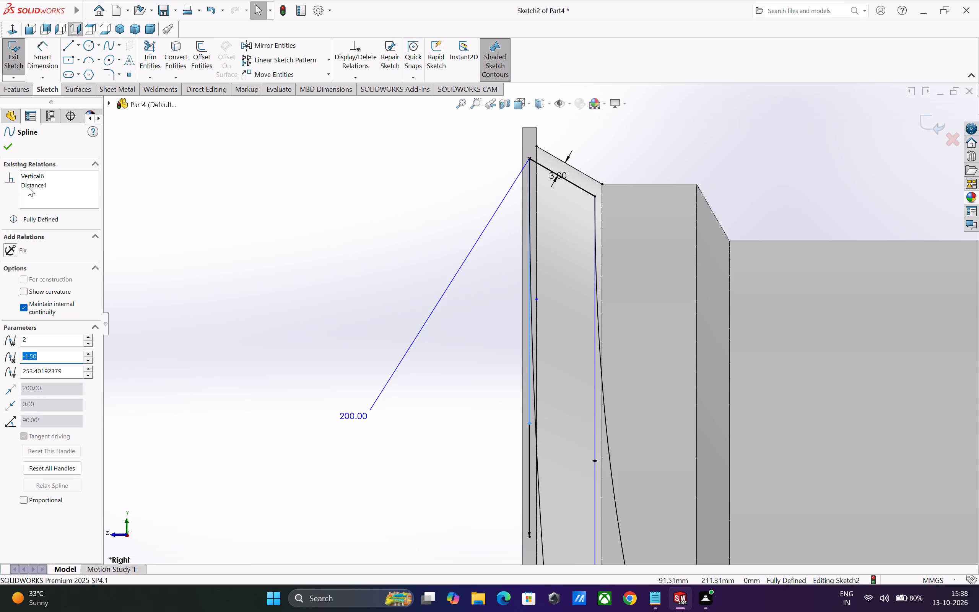
click(38, 176)
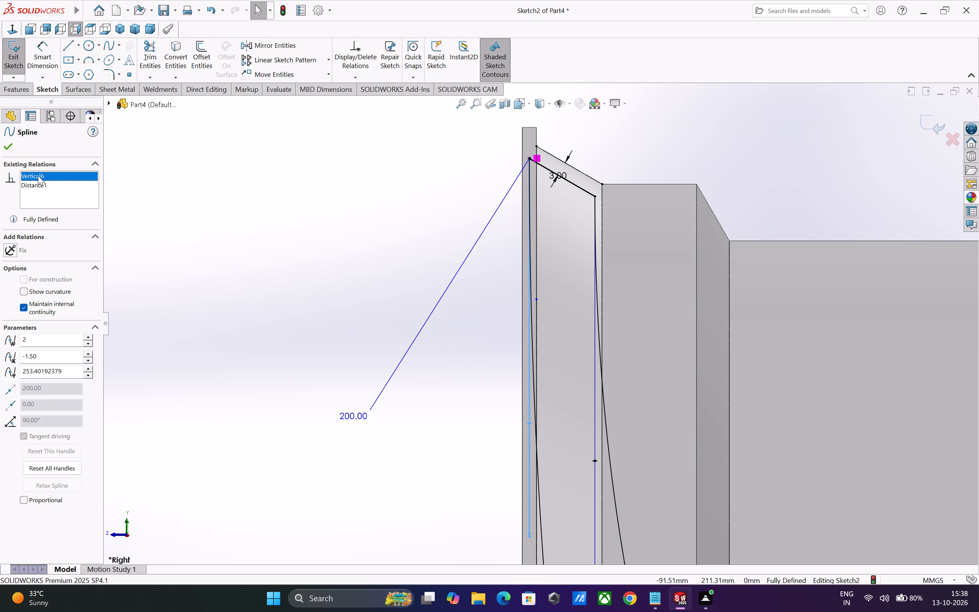
right_click(38, 176)
click(53, 194)
Examine the front spline and its rim-end region in the side view and at an orbited angle.
click(489, 413)
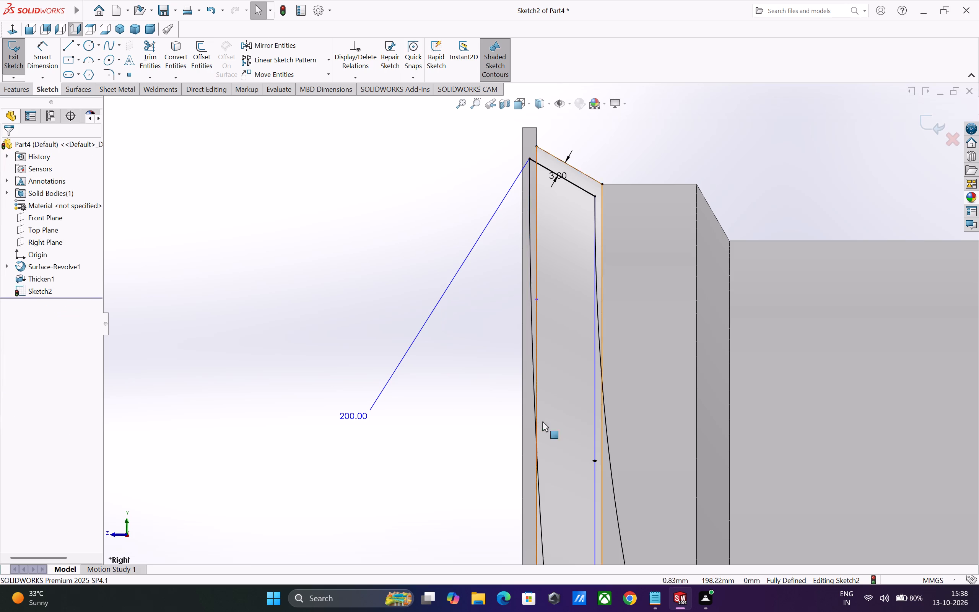
click(501, 377)
scroll(525, 375, up, 2)
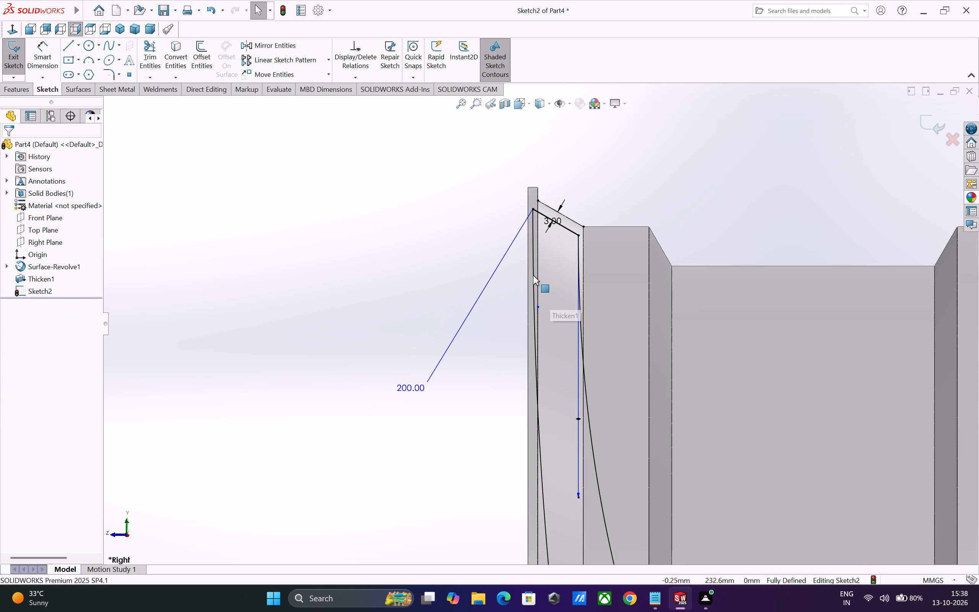
click(533, 275)
click(423, 333)
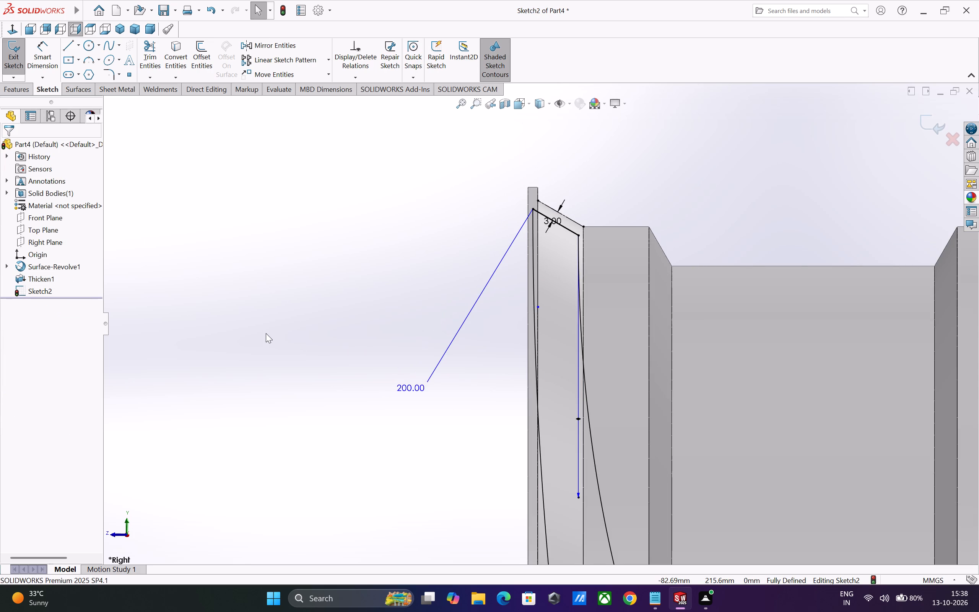
click(266, 333)
scroll(622, 433, down, 1)
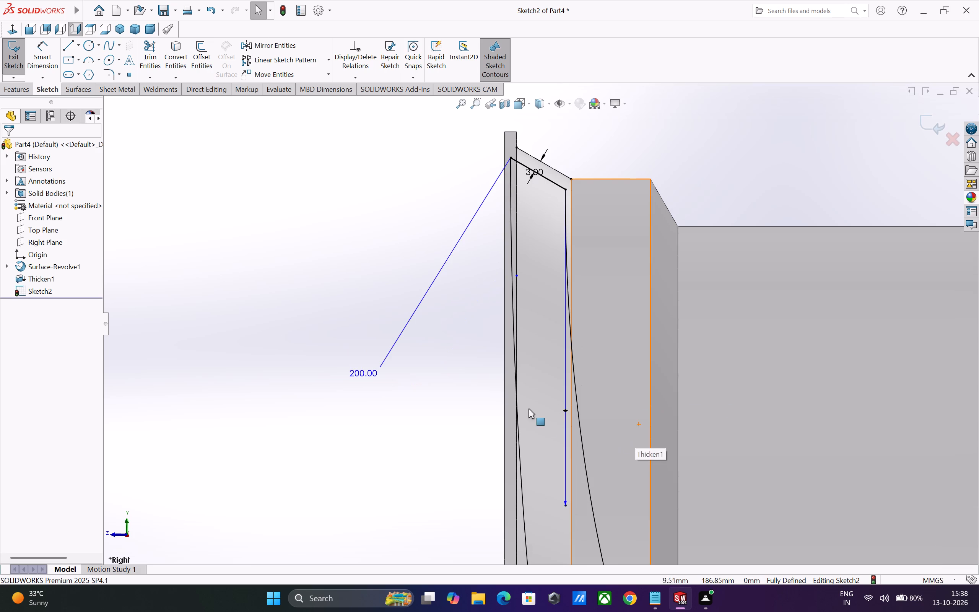
scroll(510, 407, up, 3)
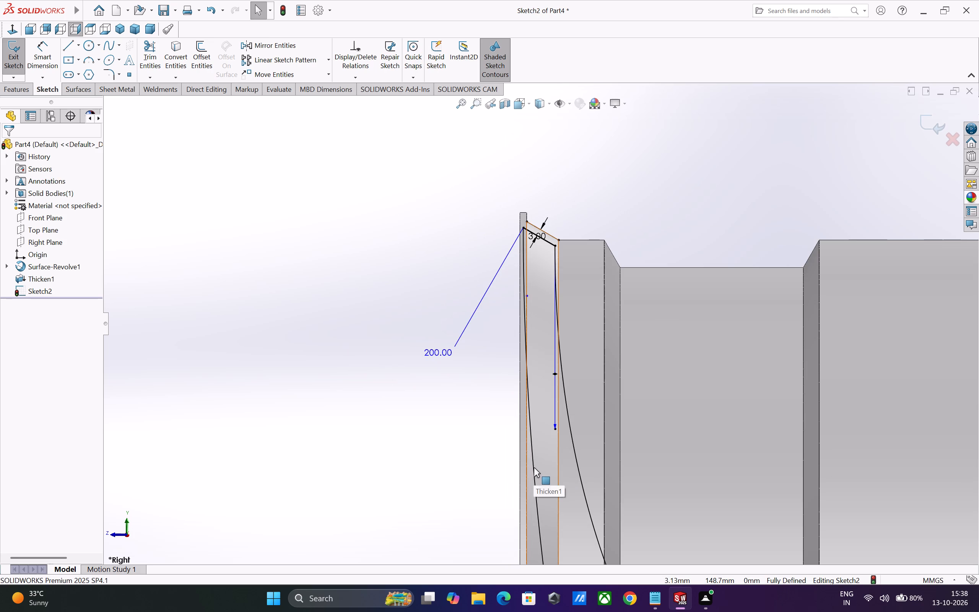
click(534, 467)
click(499, 394)
scroll(523, 304, down, 3)
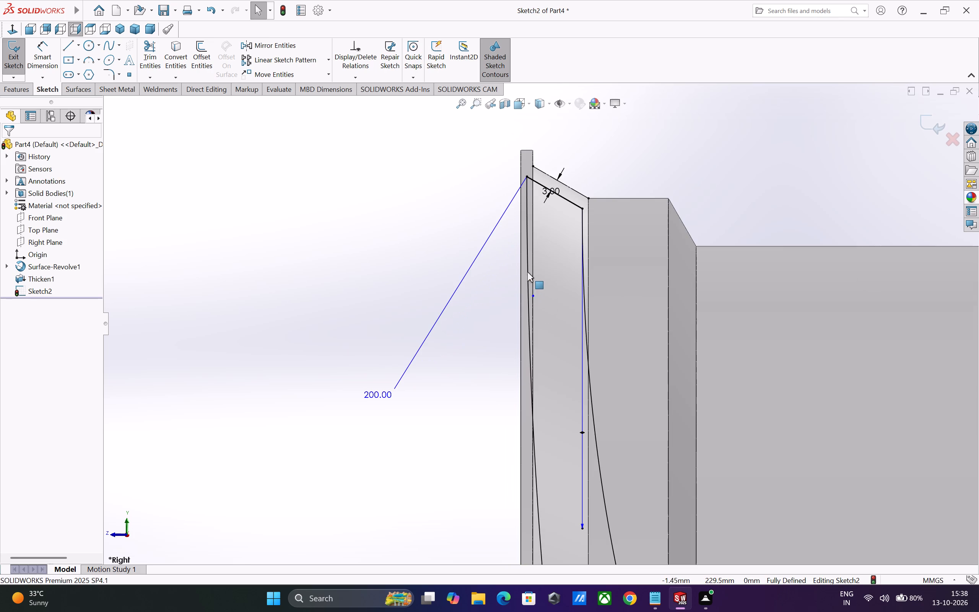
click(527, 273)
click(415, 320)
scroll(434, 346, up, 1)
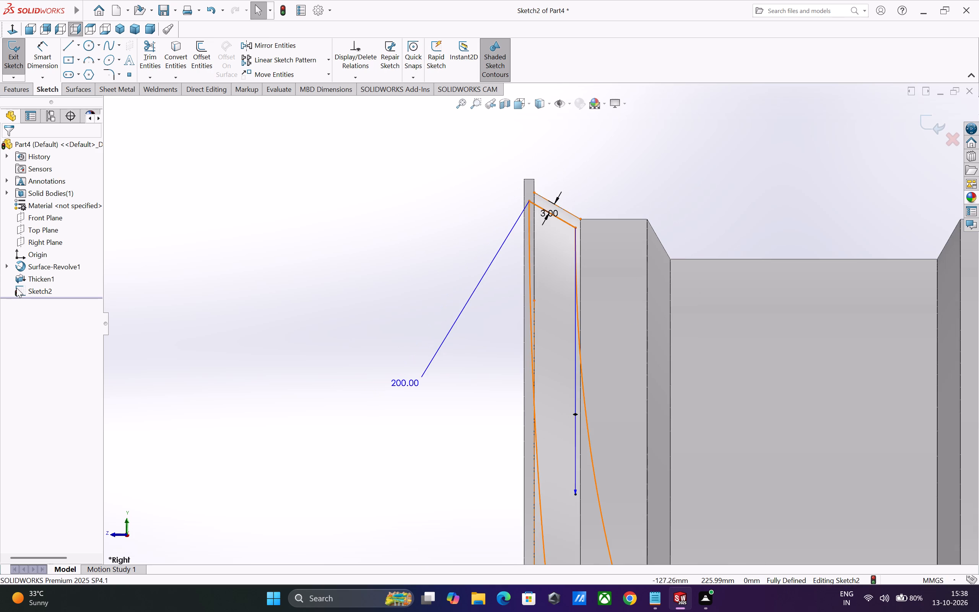
click(16, 288)
drag(163, 301, 166, 301)
scroll(582, 398, up, 3)
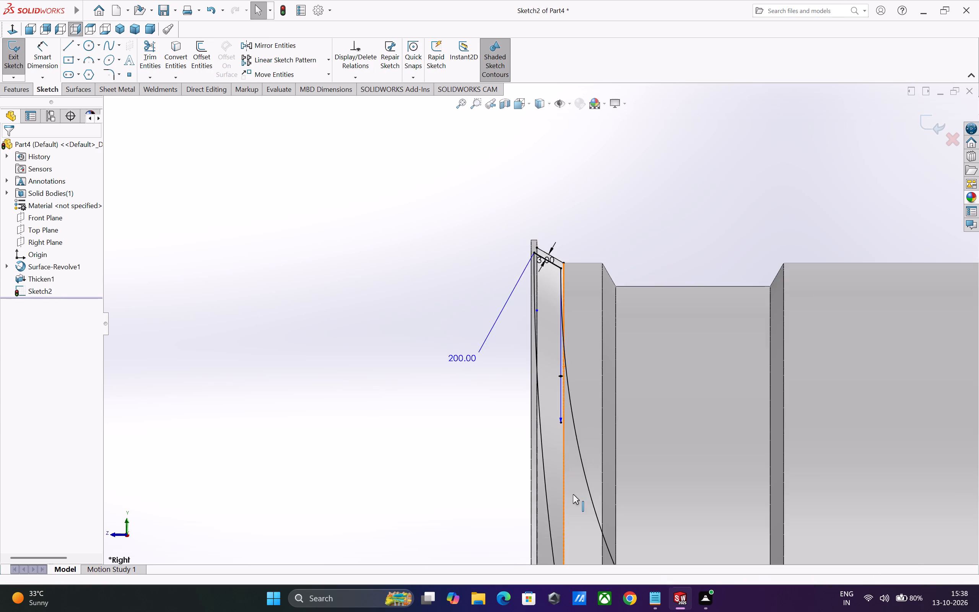
scroll(572, 495, up, 3)
scroll(554, 438, down, 2)
click(543, 456)
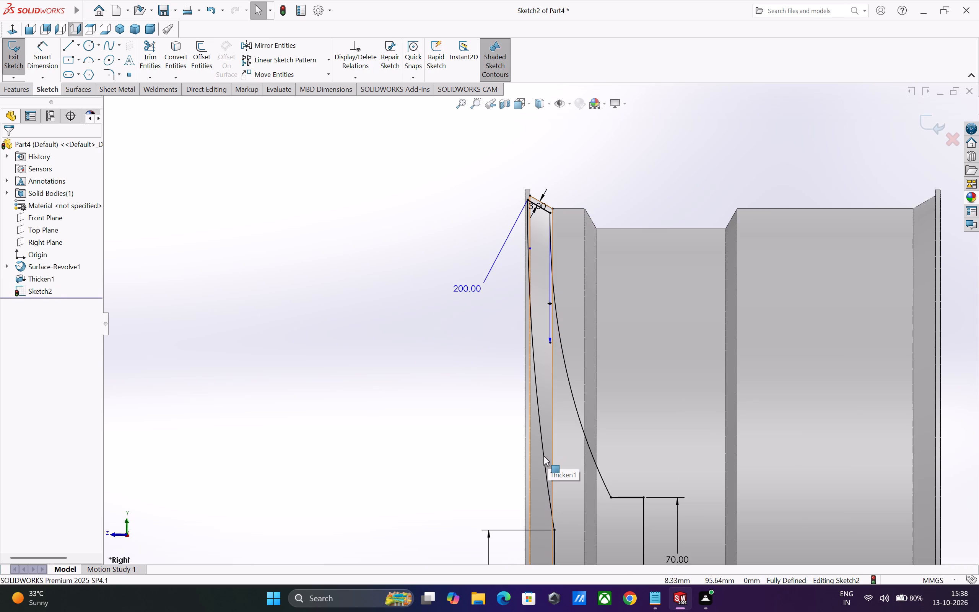
scroll(553, 455, down, 2)
key(Escape)
middle_drag(454, 434, 463, 434)
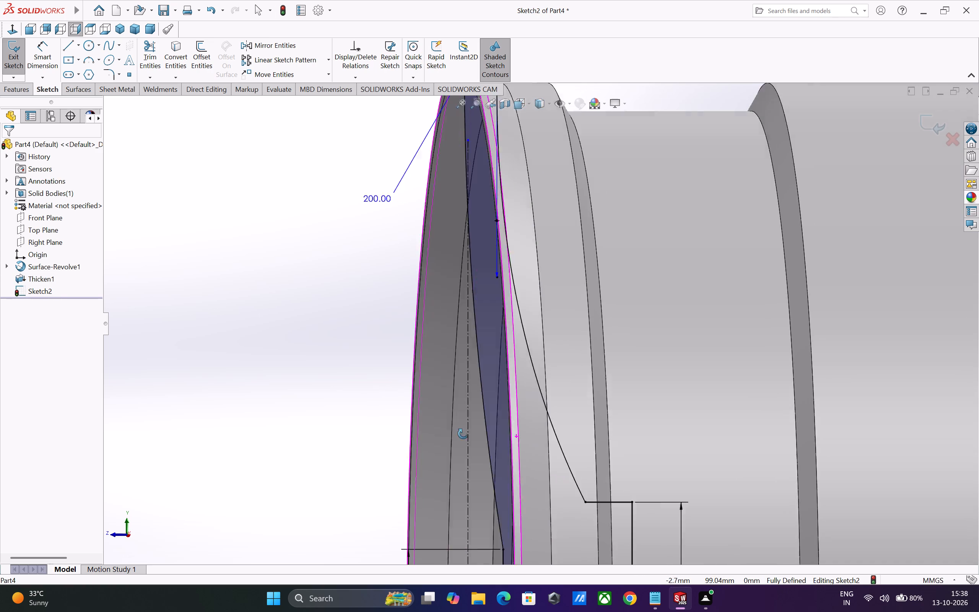
middle_drag(463, 434, 472, 434)
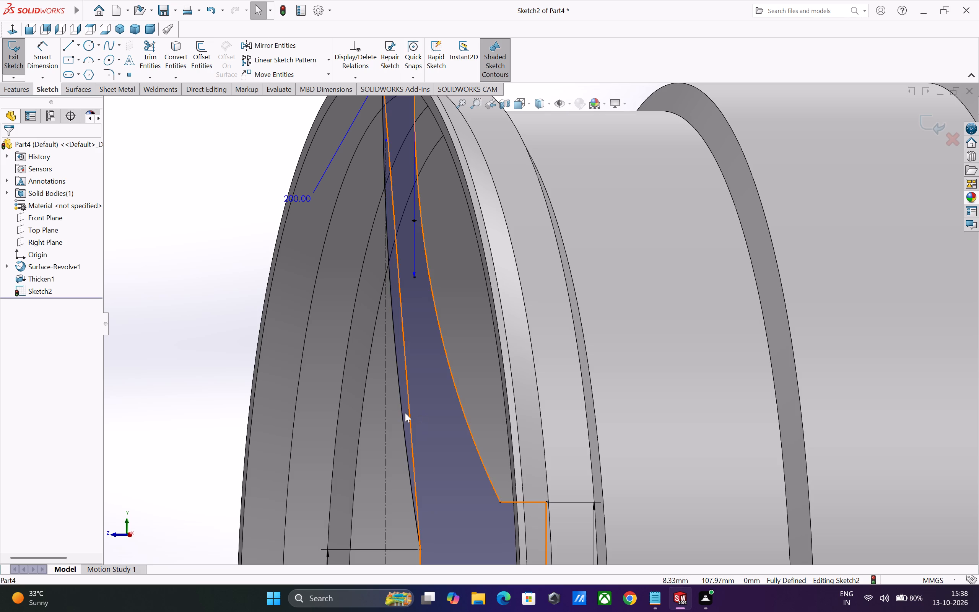
Select the front spline and tilt its rim-end tangent handle outward to about 10.5° from vertical.
click(408, 410)
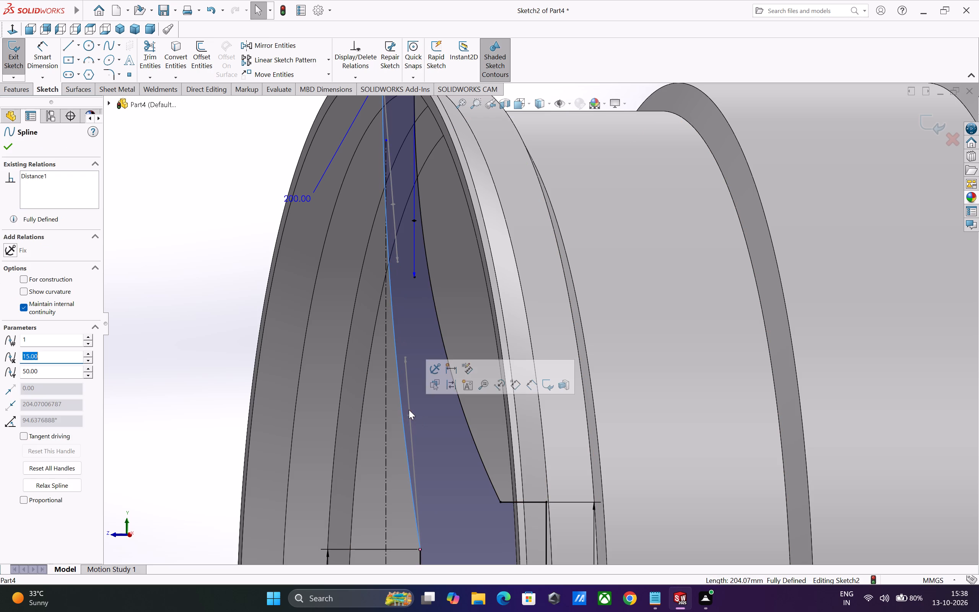
scroll(408, 412, up, 2)
scroll(464, 365, up, 1)
middle_drag(459, 368, 451, 373)
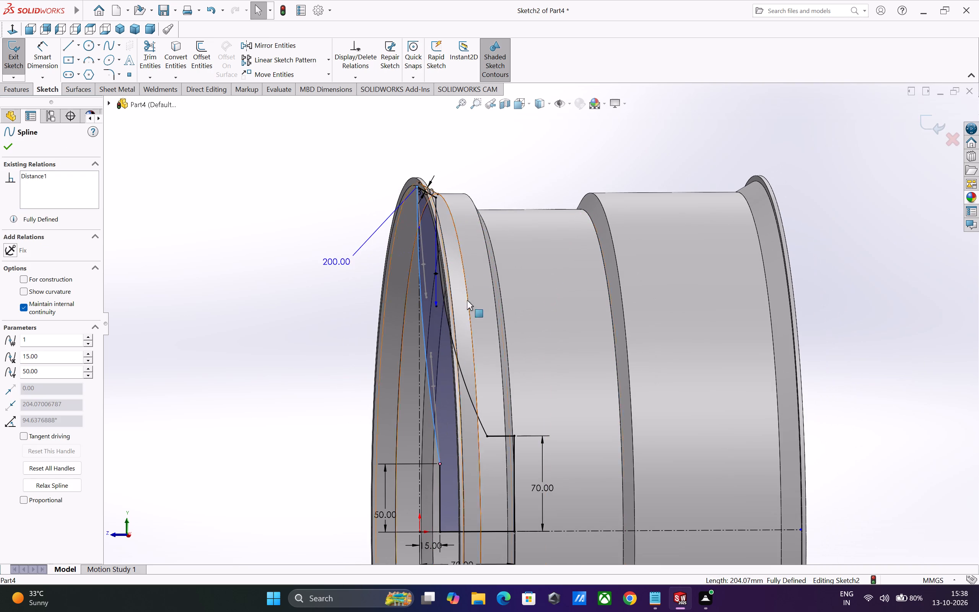
click(530, 106)
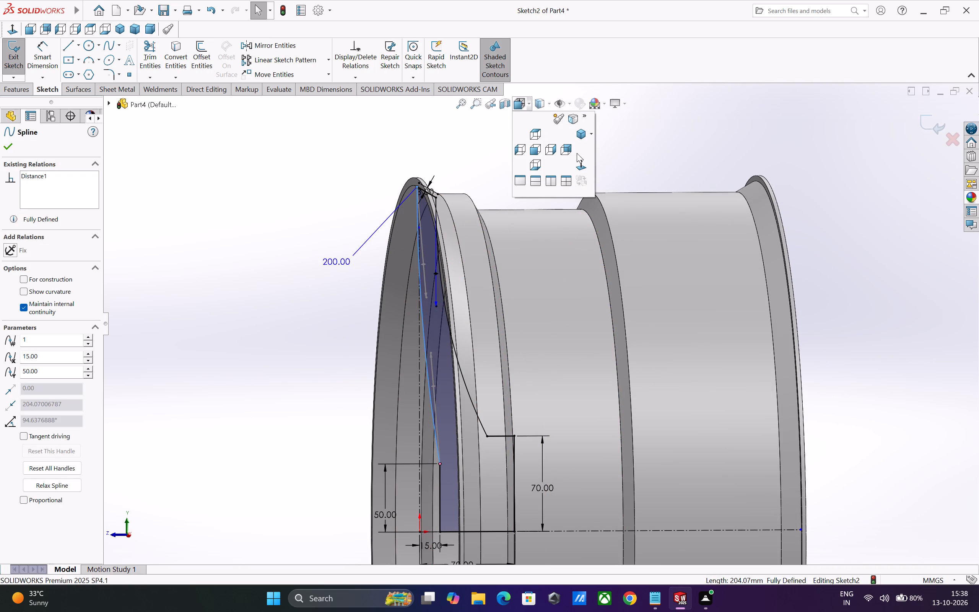
click(579, 162)
scroll(446, 173, down, 7)
scroll(522, 256, down, 1)
drag(513, 257, 484, 264)
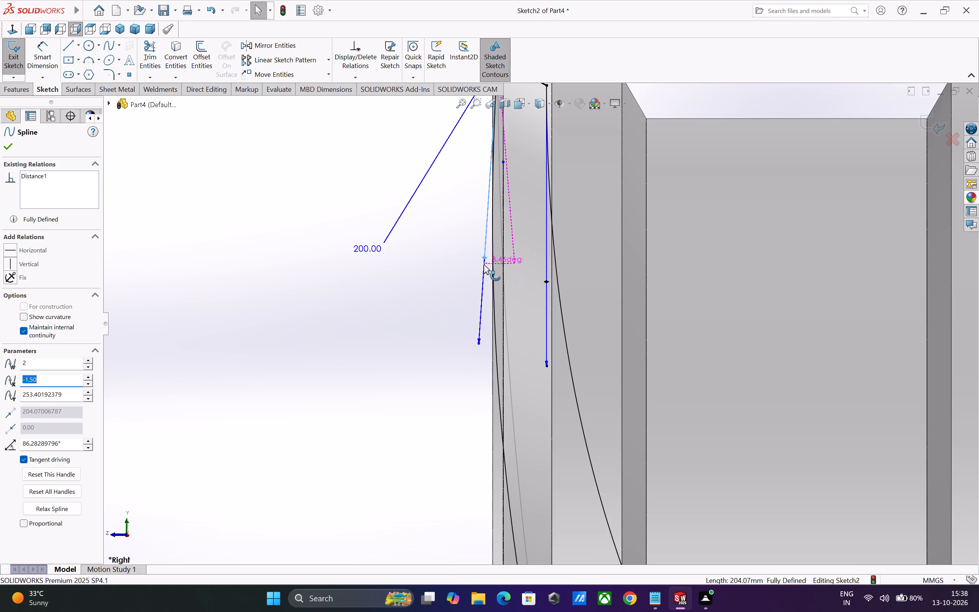
drag(484, 264, 457, 280)
scroll(465, 284, up, 3)
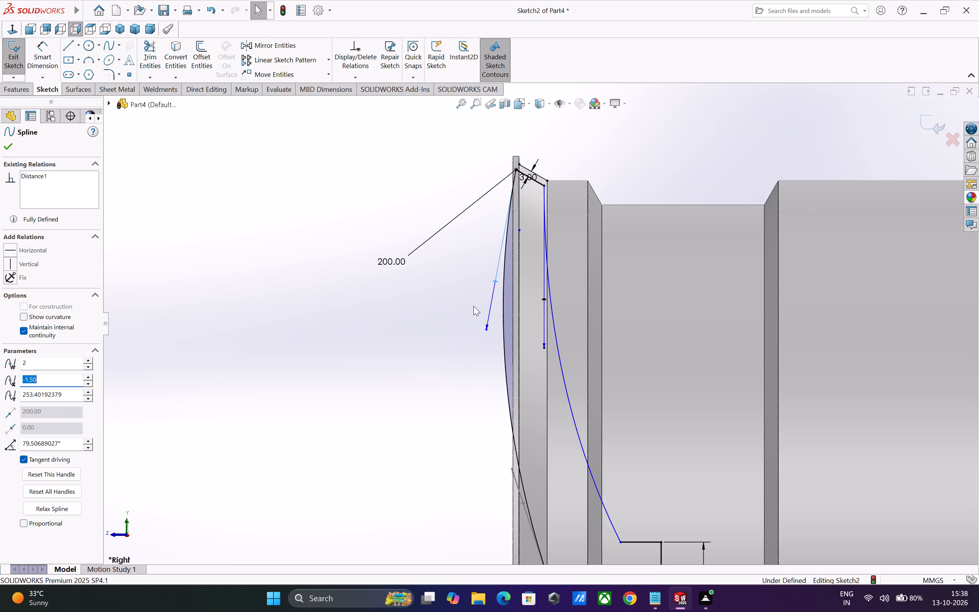
Dimension the angle between the front spline's rim-end tangent handle and the vertical construction line at 15°.
scroll(504, 288, down, 2)
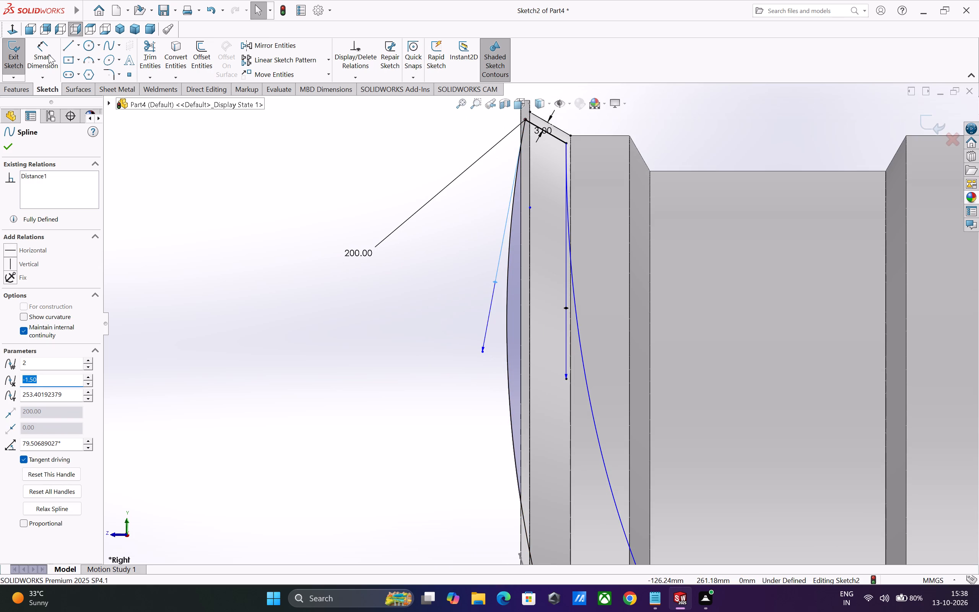
click(46, 54)
scroll(547, 304, down, 3)
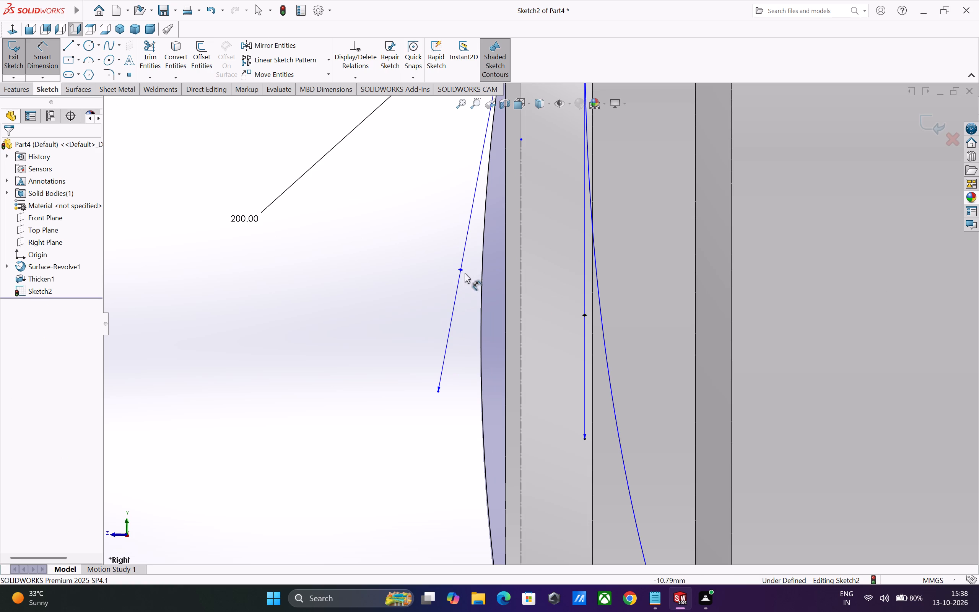
click(462, 273)
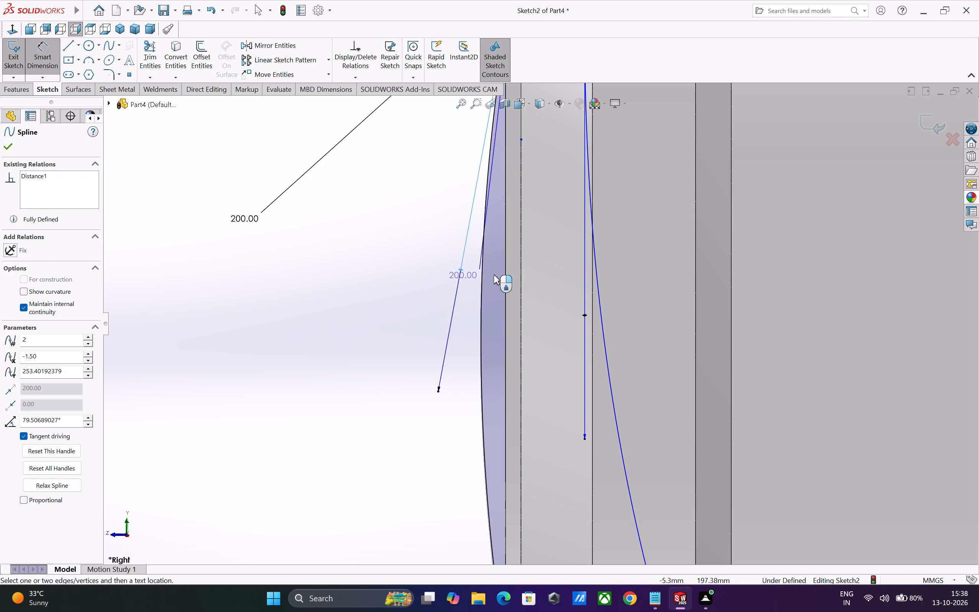
click(520, 269)
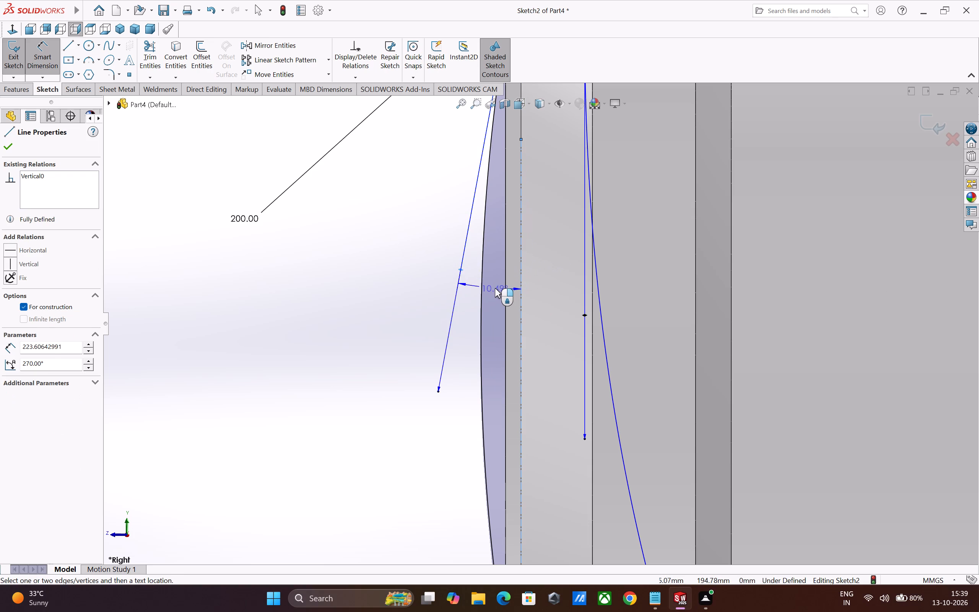
click(495, 288)
scroll(539, 319, up, 2)
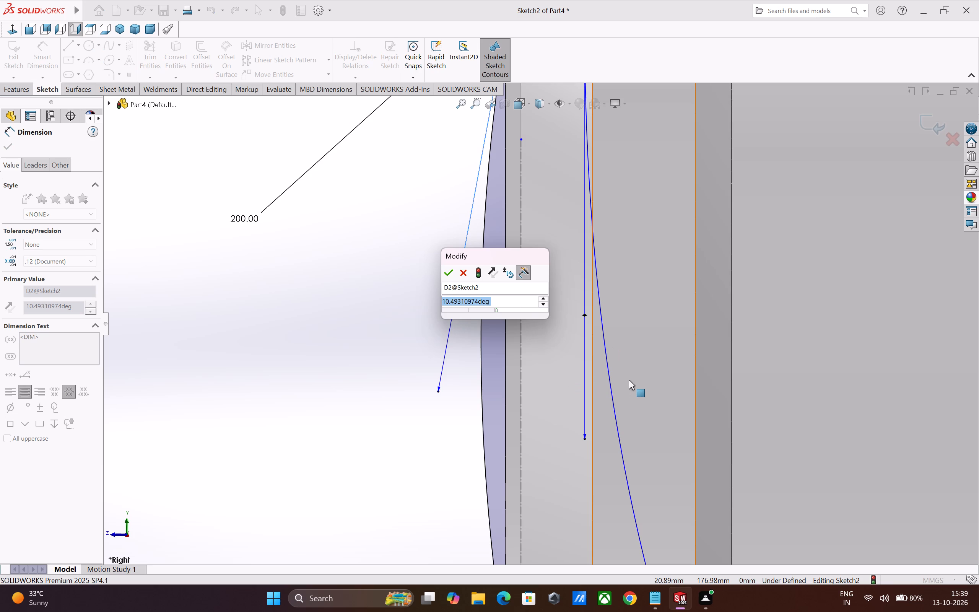
text(15)
key(Return)
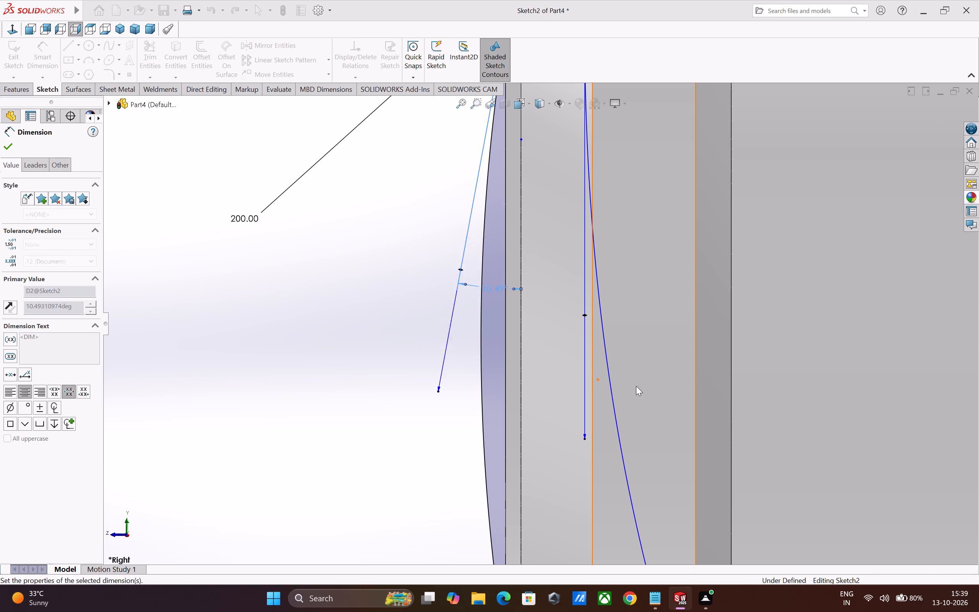
scroll(505, 352, up, 6)
scroll(544, 332, down, 1)
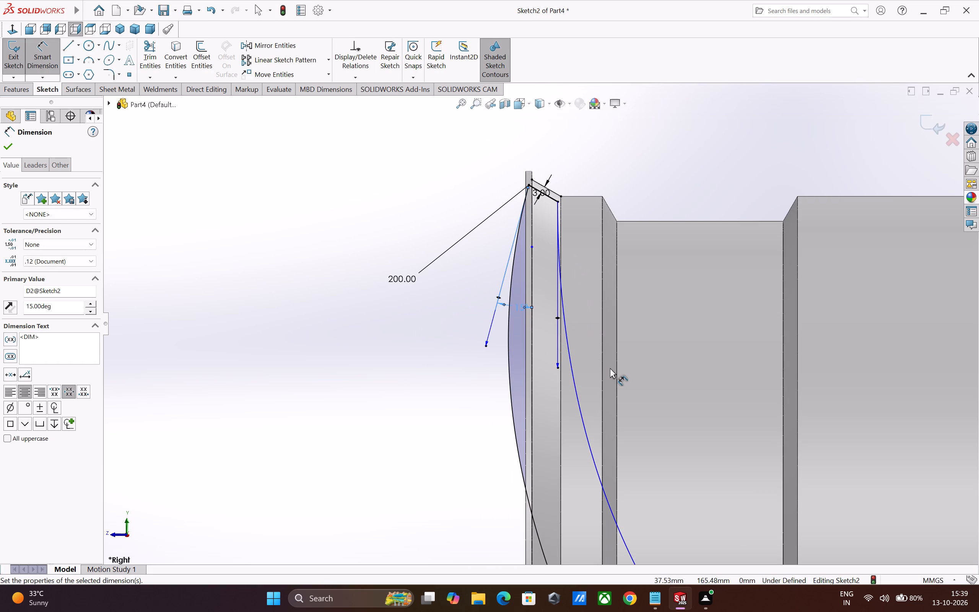
scroll(621, 350, down, 2)
scroll(535, 322, down, 2)
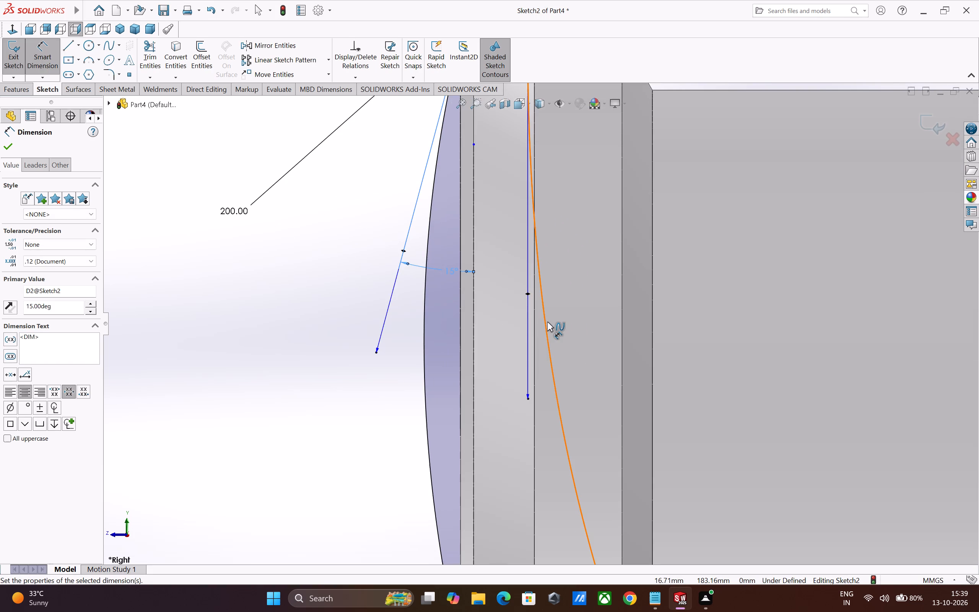
key(Escape)
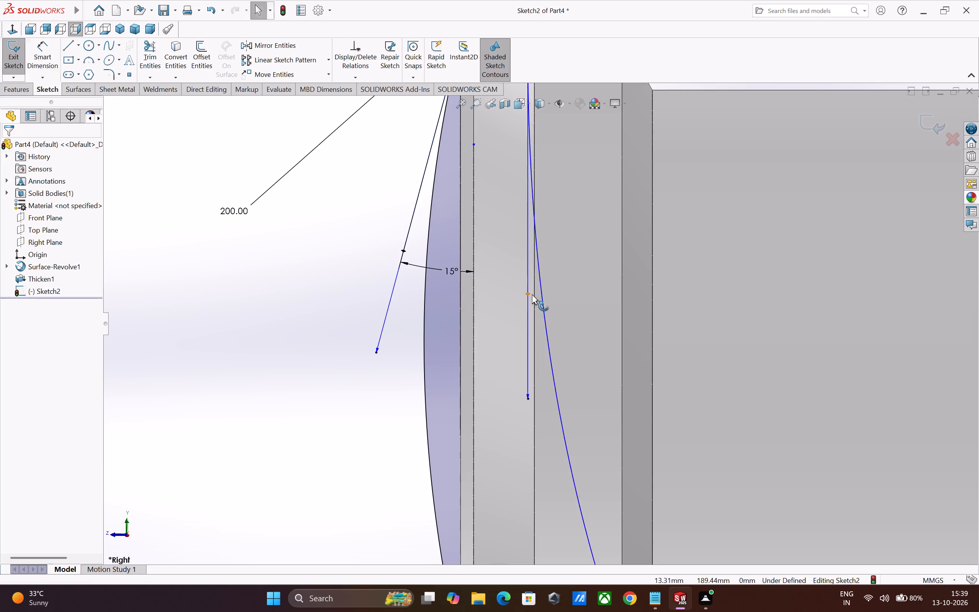
Delete the Vertical relation from the rear spline's rim-end tangent handle.
click(530, 295)
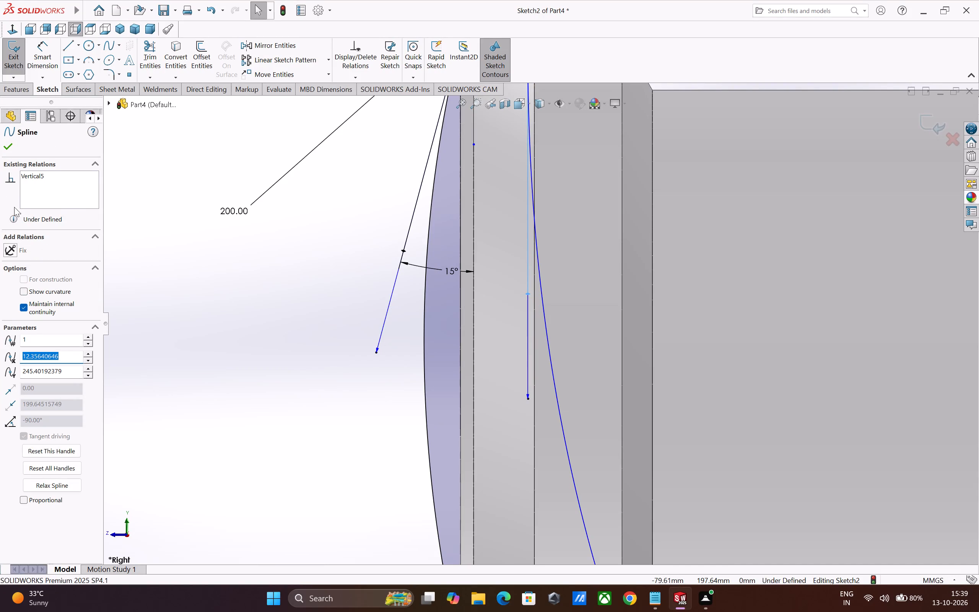
right_click(37, 179)
click(59, 190)
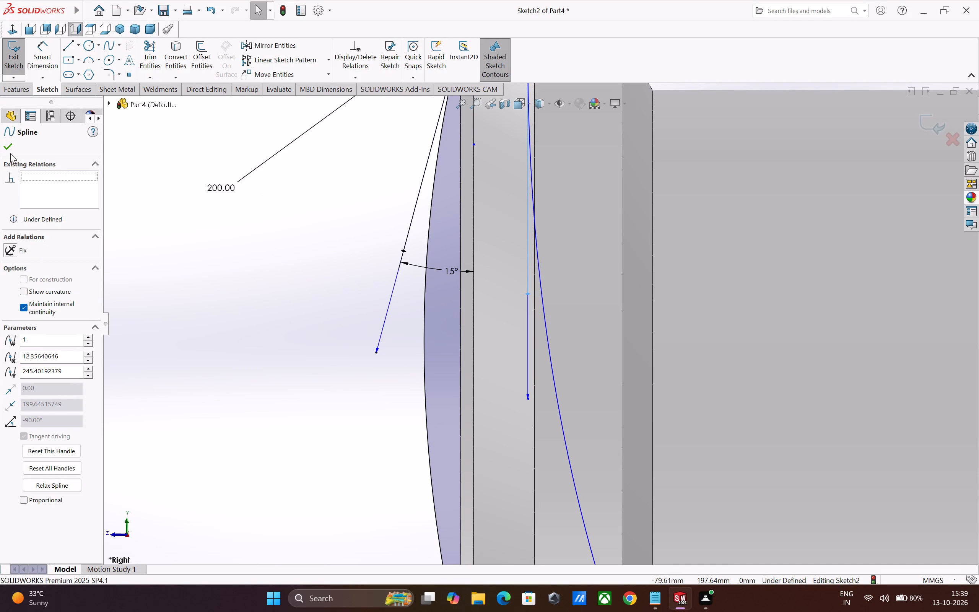
click(10, 153)
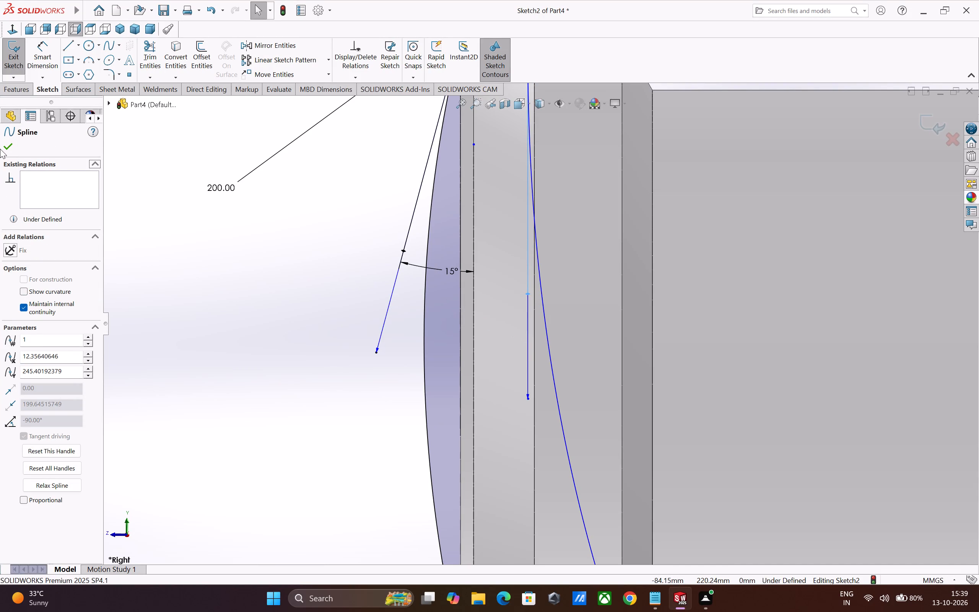
click(7, 146)
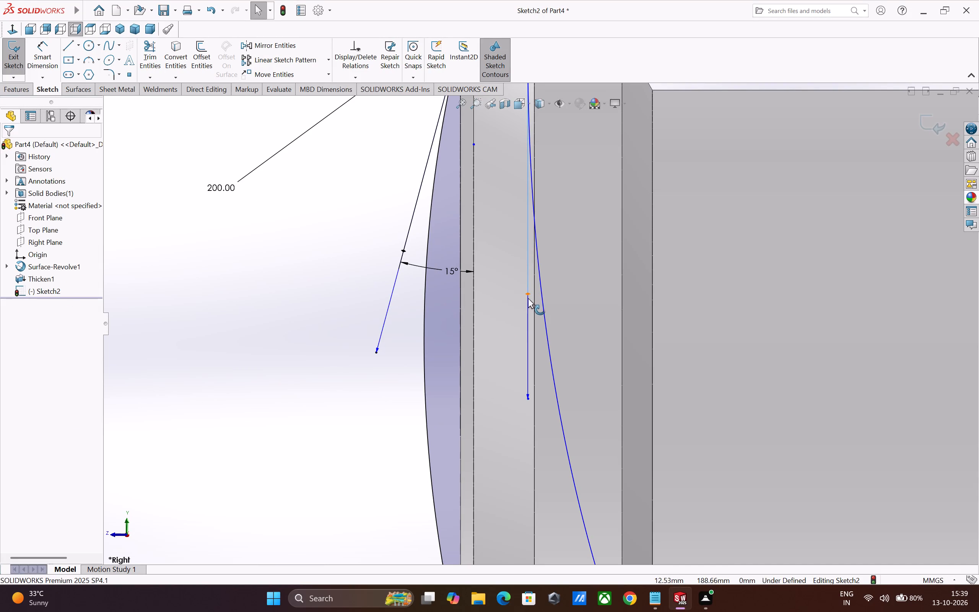
Tilt the rear spline's rim-end tangent handle toward the front spline to about 2° from vertical.
drag(528, 298, 519, 303)
scroll(594, 357, up, 1)
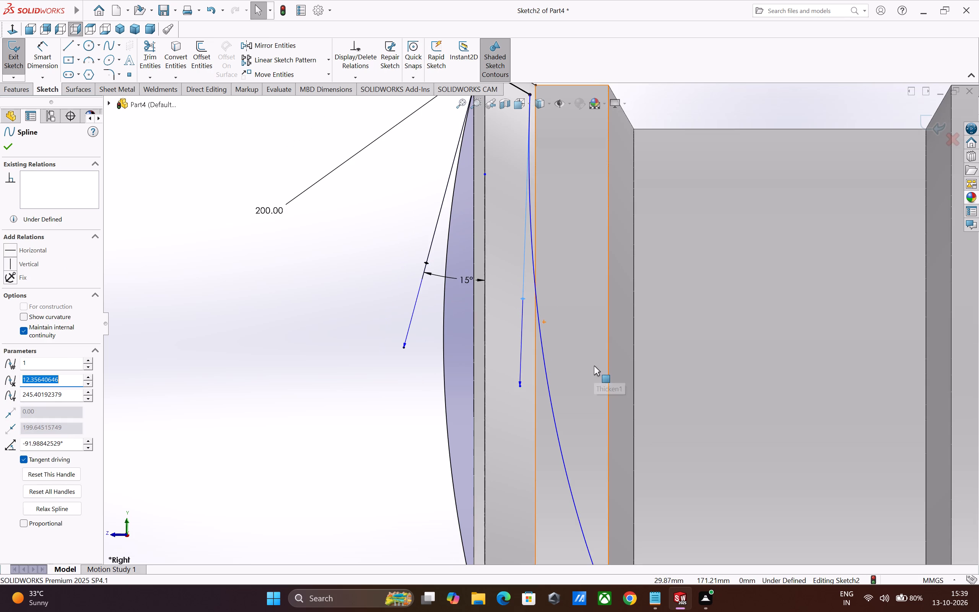
scroll(569, 364, up, 1)
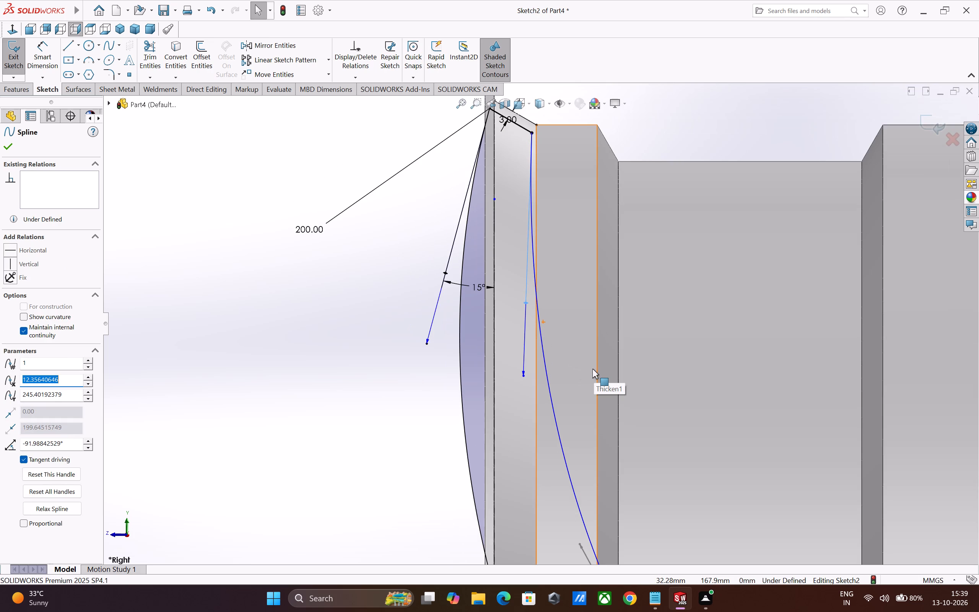
Dimension the angle between the rear spline's rim-end tangent handle and the adjacent vertical rim edge at 10°, placing its text between them.
scroll(590, 369, down, 1)
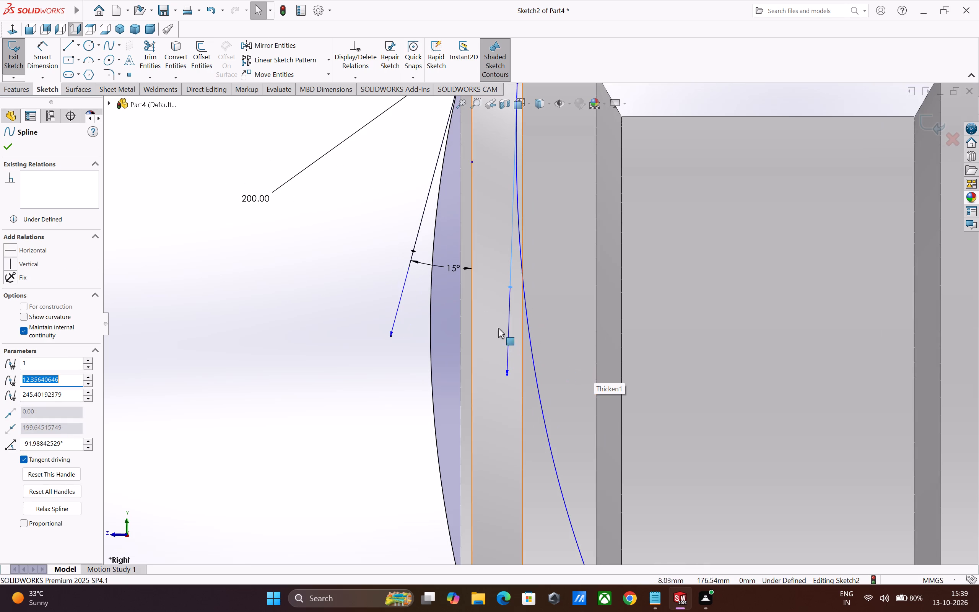
click(43, 53)
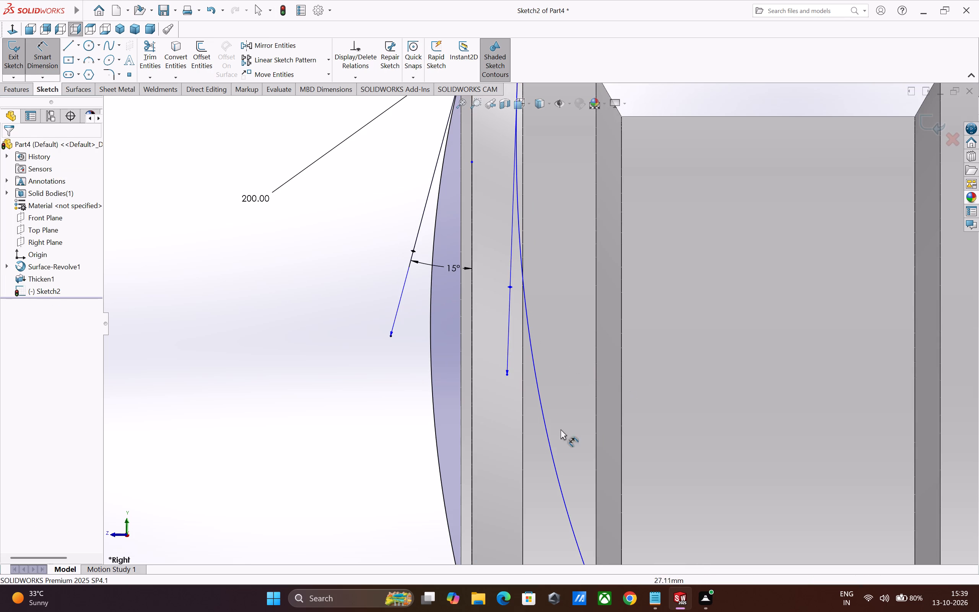
click(523, 345)
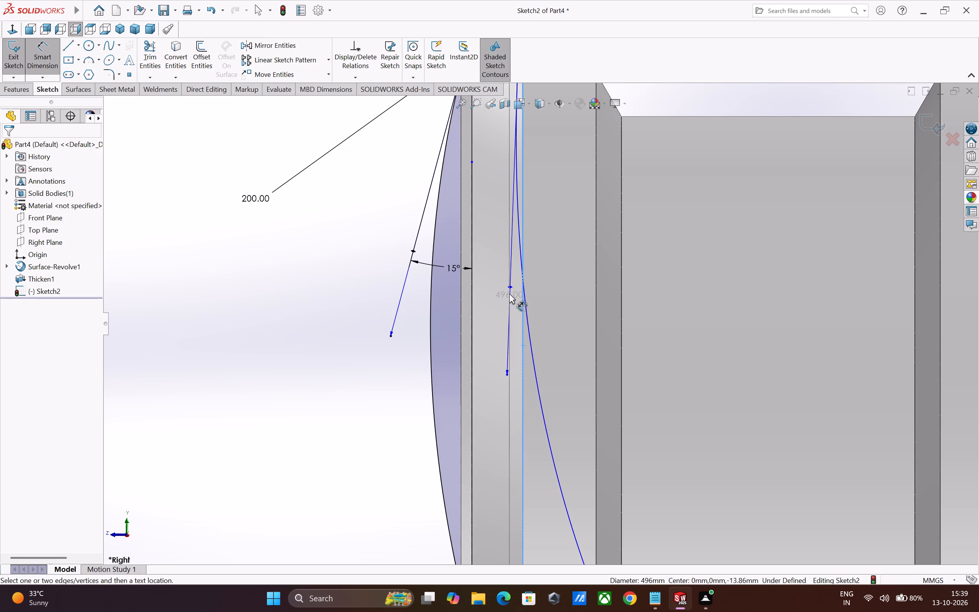
click(509, 286)
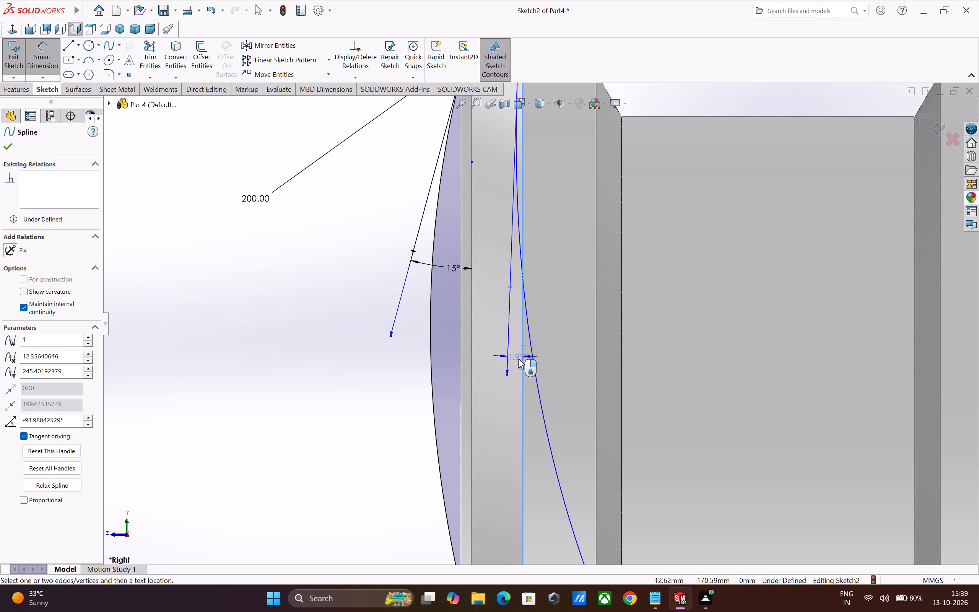
click(512, 411)
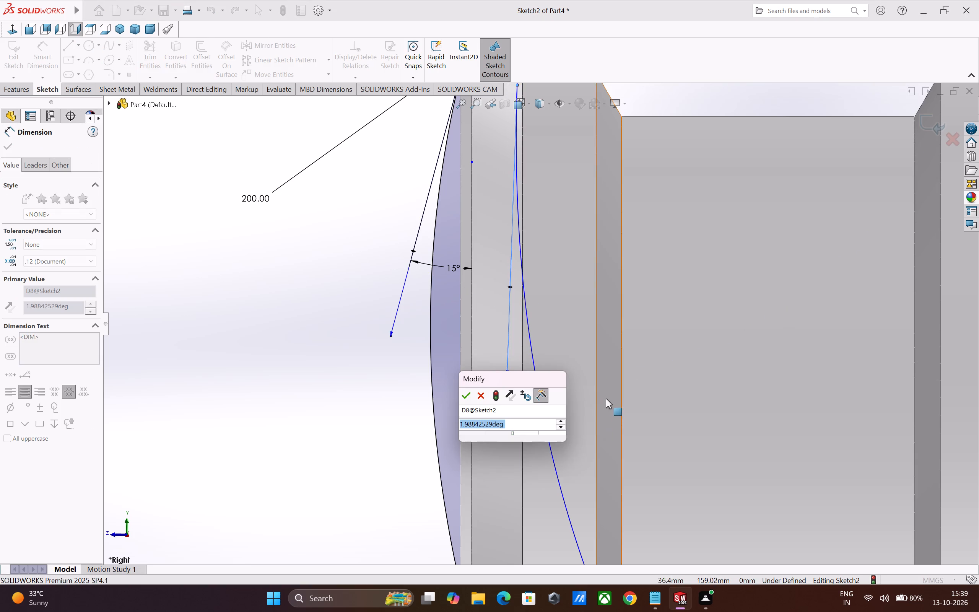
key(1)
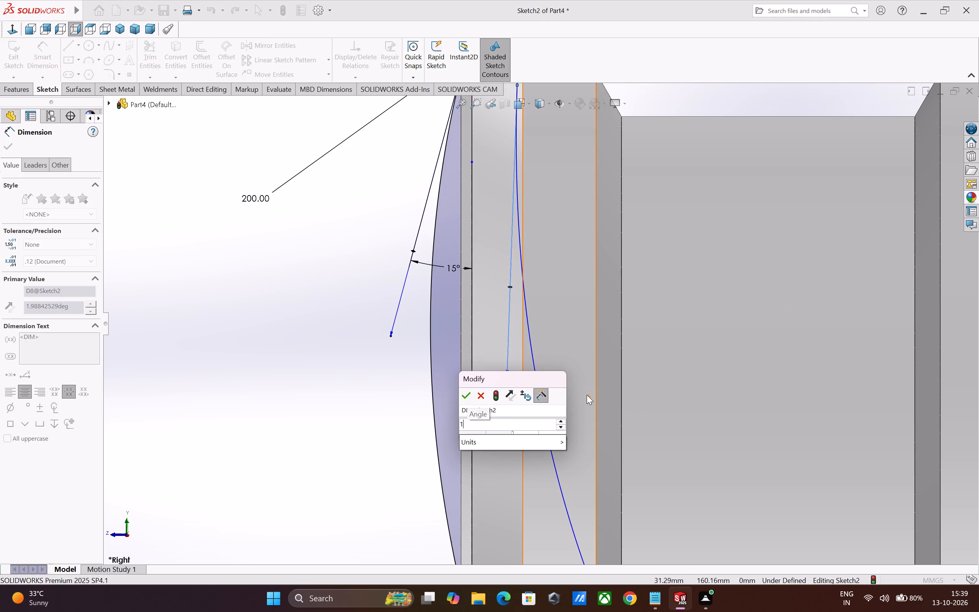
key(0)
key(Return)
scroll(560, 388, up, 1)
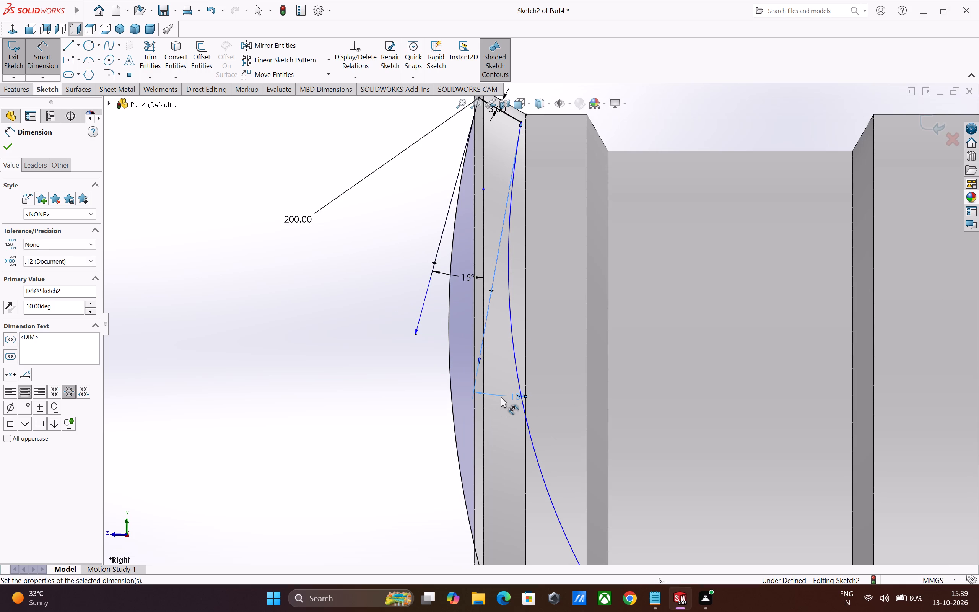
drag(515, 394, 494, 384)
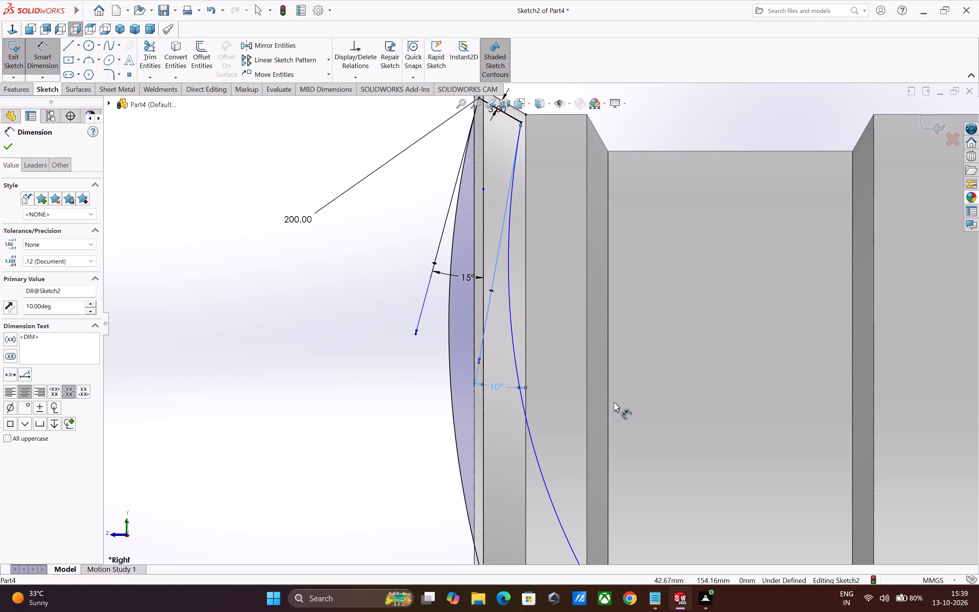
scroll(641, 379, up, 2)
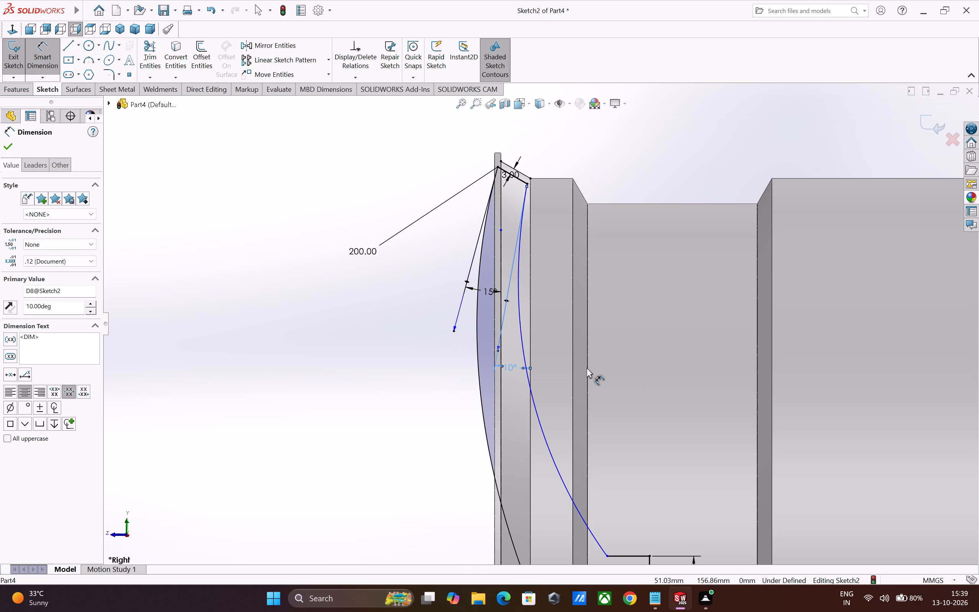
click(427, 384)
Dimension the length of the rear spline's rim-end tangent handle at 90 mm.
scroll(559, 324, down, 1)
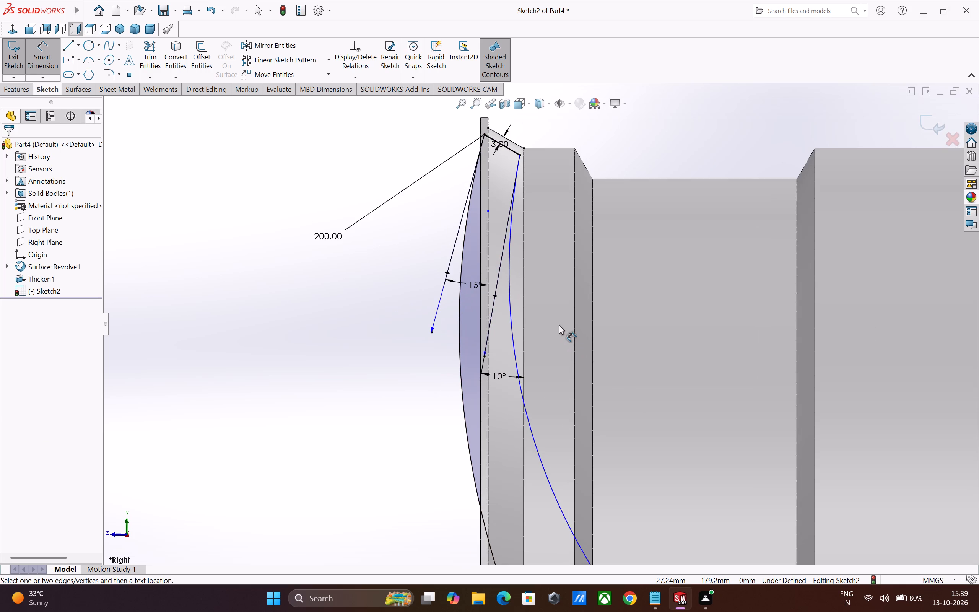
click(495, 296)
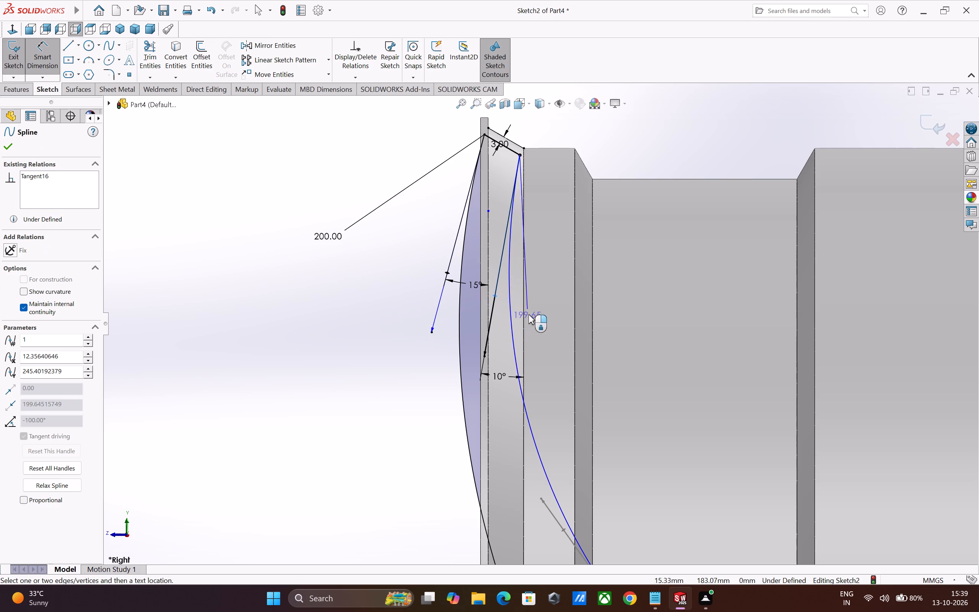
click(550, 304)
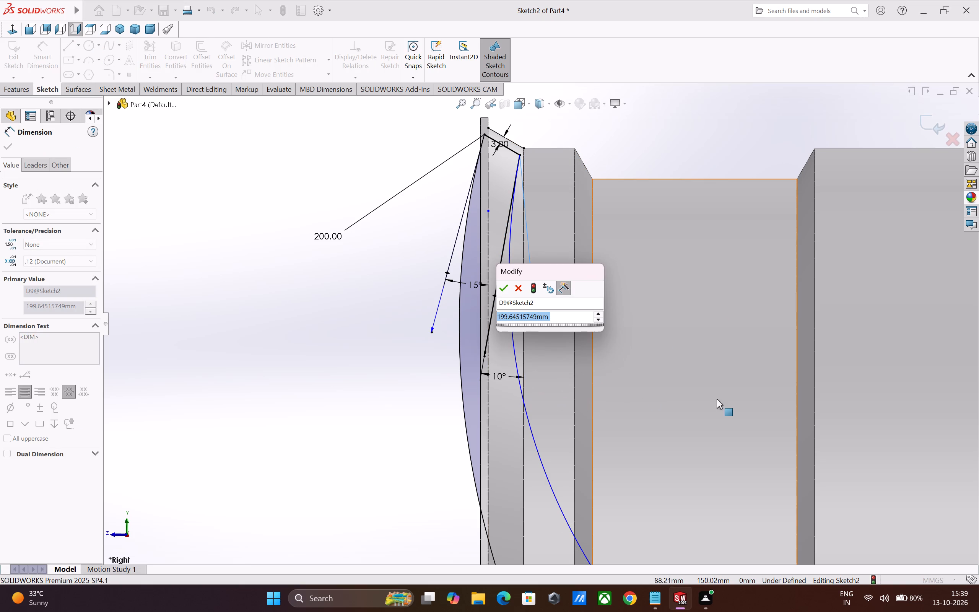
text(90)
key(Return)
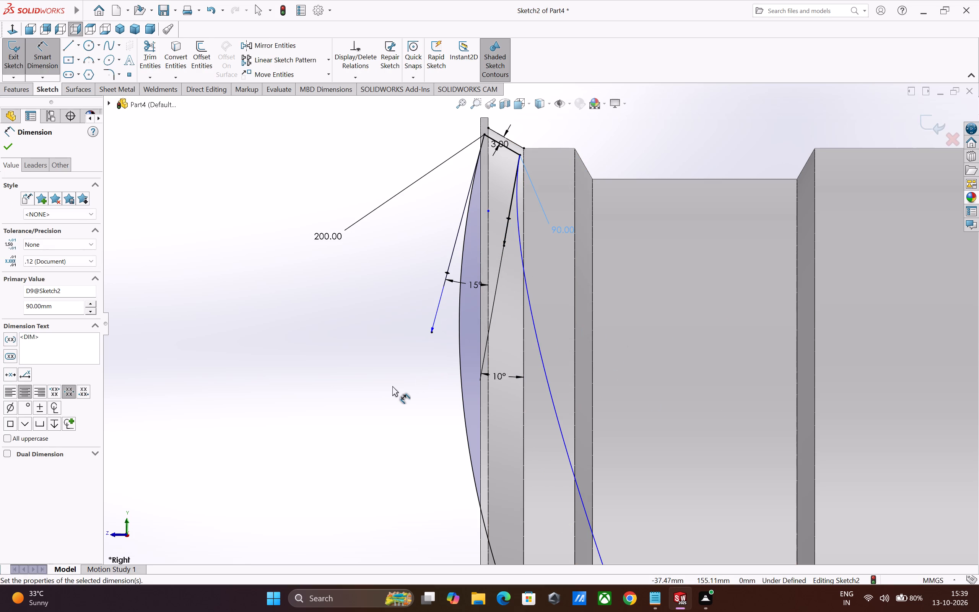
click(392, 386)
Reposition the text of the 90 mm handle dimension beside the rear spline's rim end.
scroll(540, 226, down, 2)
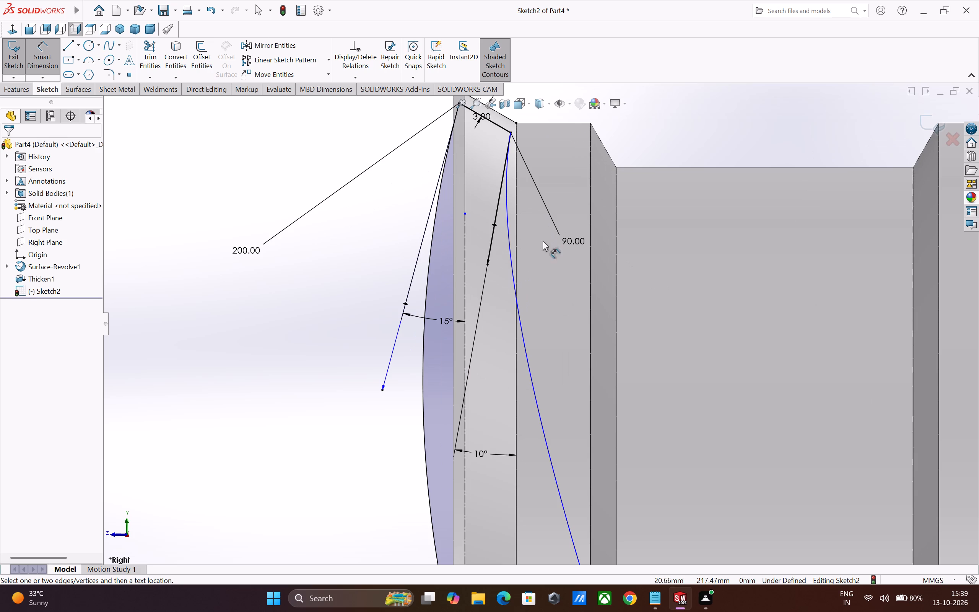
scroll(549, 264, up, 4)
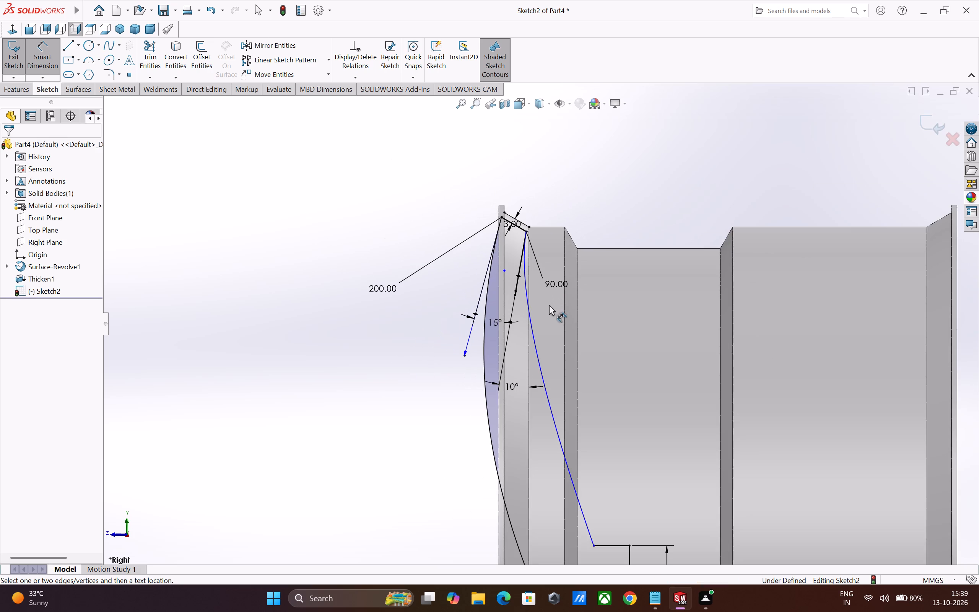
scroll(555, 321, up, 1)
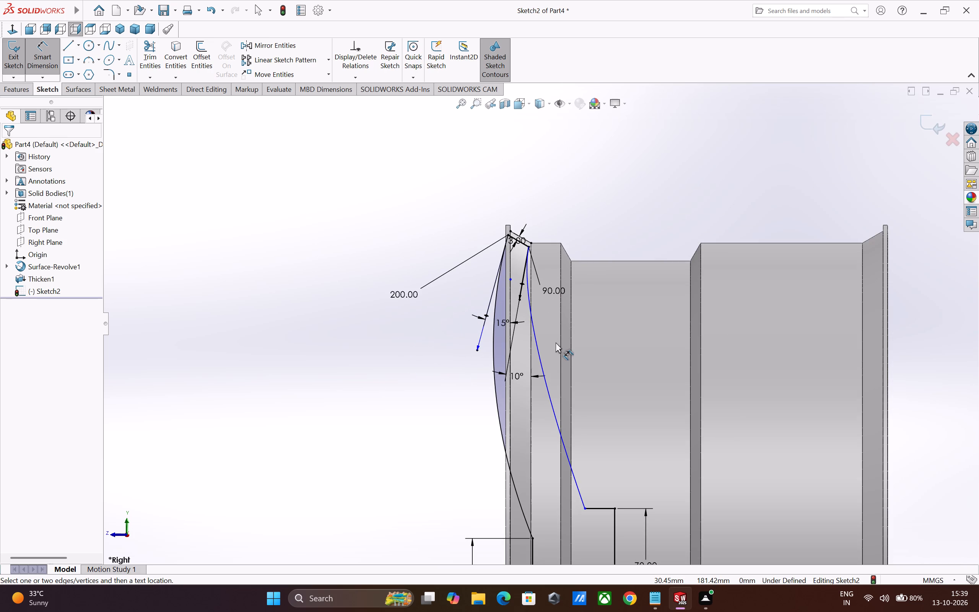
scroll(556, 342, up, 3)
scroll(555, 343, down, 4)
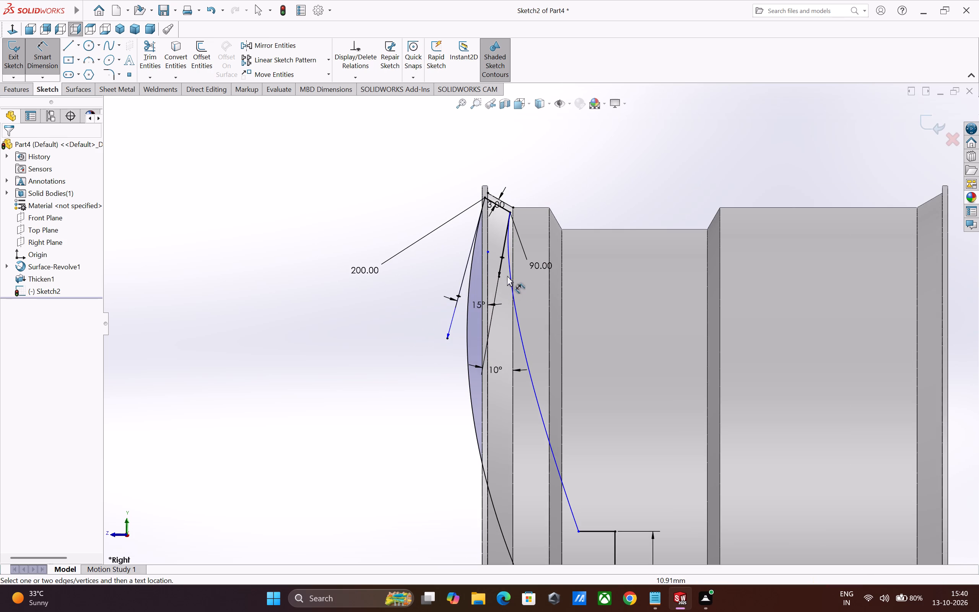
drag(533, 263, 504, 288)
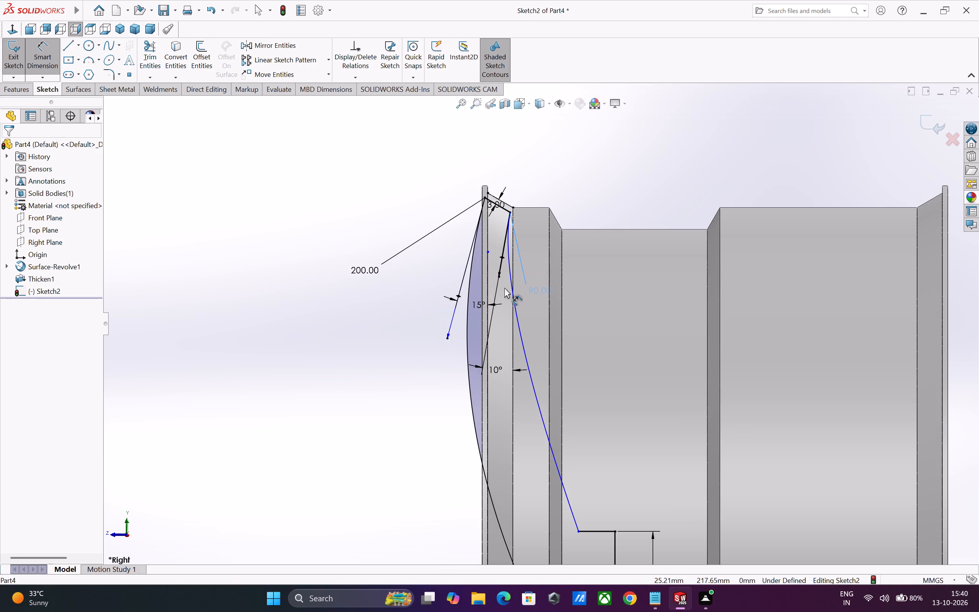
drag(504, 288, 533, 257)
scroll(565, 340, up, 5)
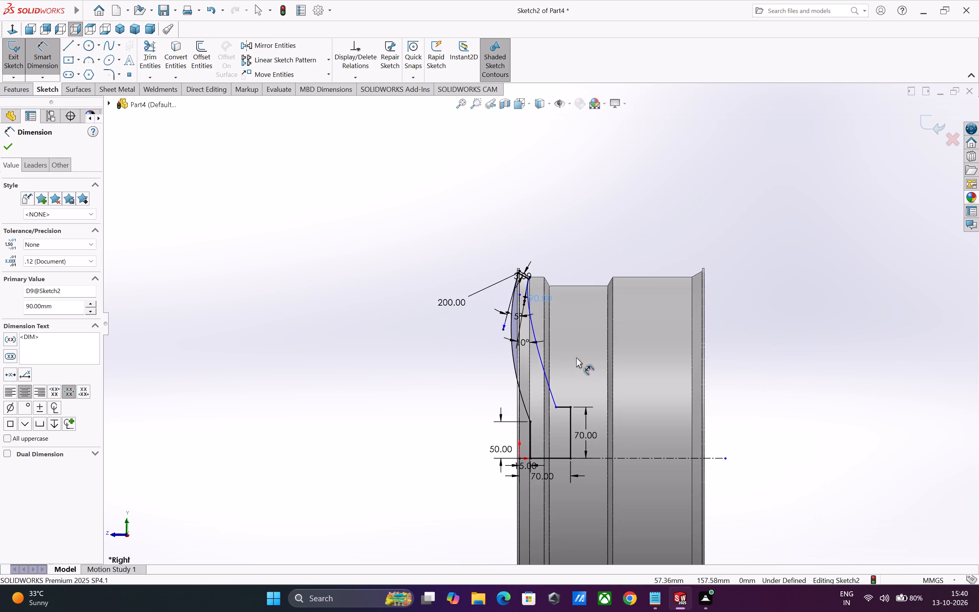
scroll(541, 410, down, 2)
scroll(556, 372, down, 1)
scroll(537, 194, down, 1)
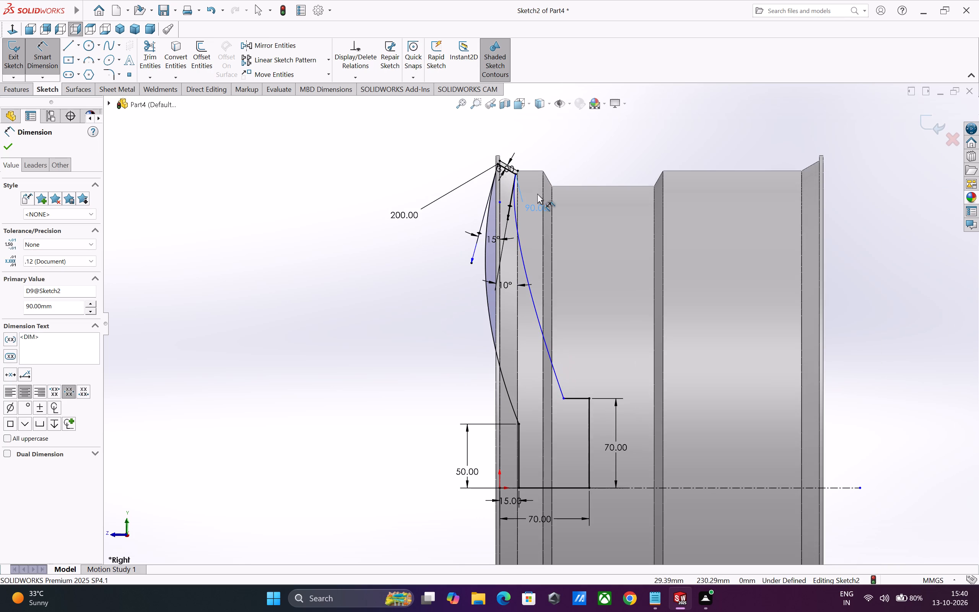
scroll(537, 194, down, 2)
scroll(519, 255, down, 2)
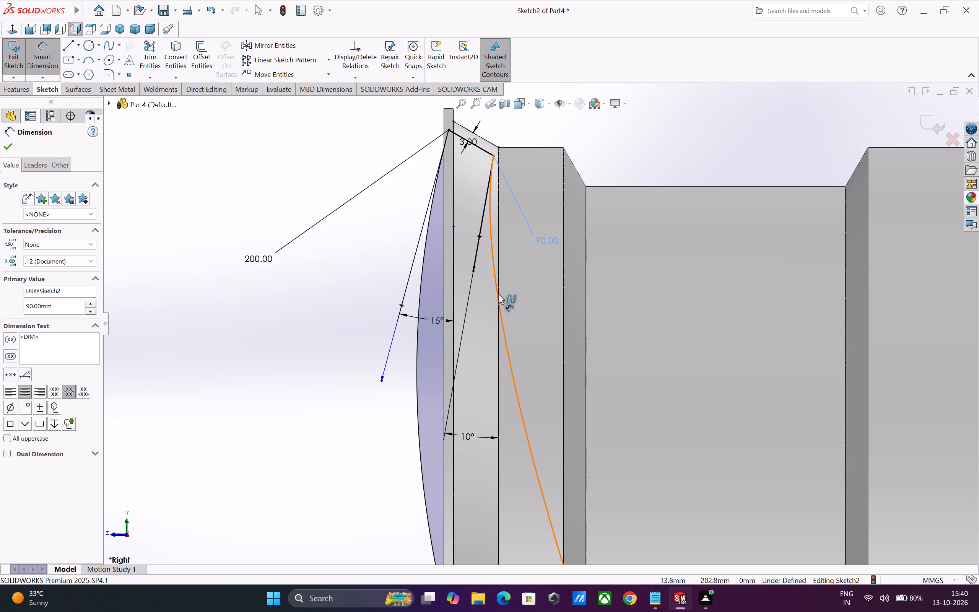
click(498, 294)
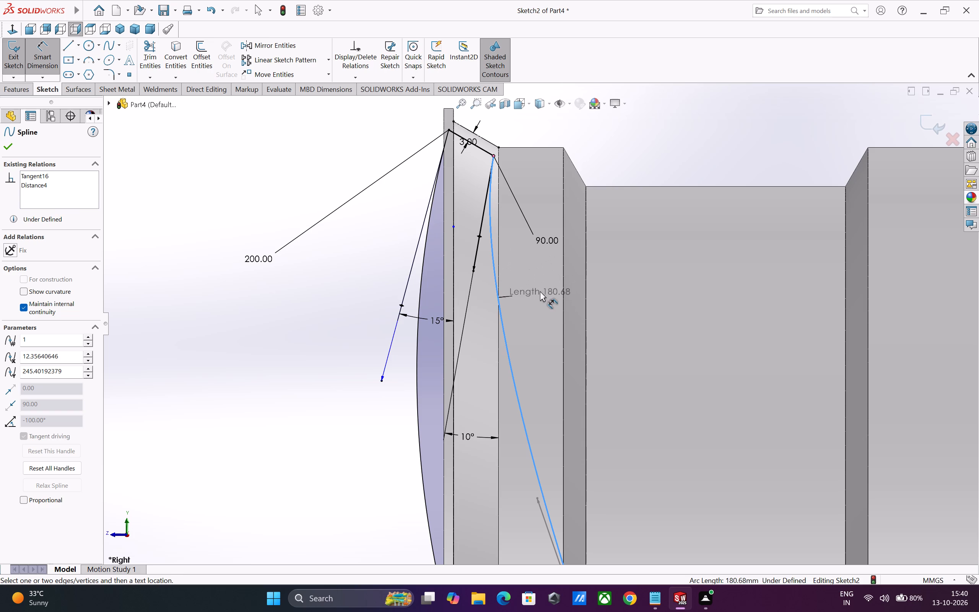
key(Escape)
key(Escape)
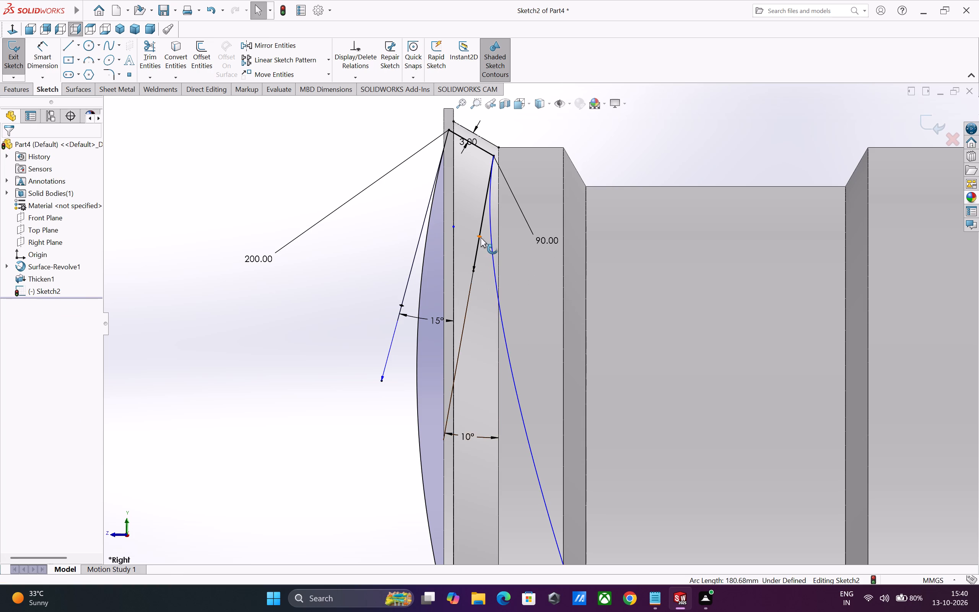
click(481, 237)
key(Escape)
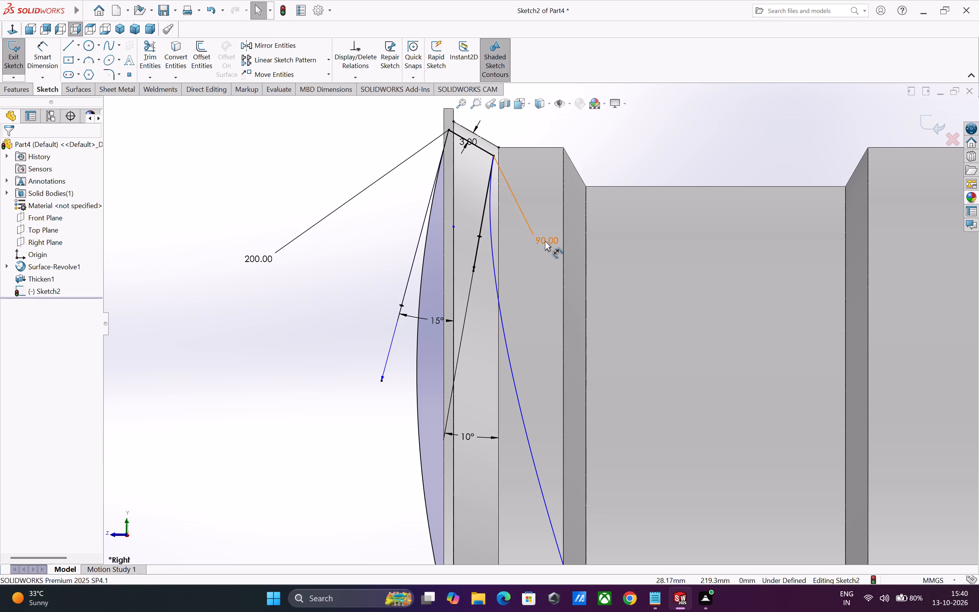
Replace the length dimension on the rear spline's rim-end tangent handle with a new 90 mm one taken from the handle's tip.
click(545, 241)
key(Delete)
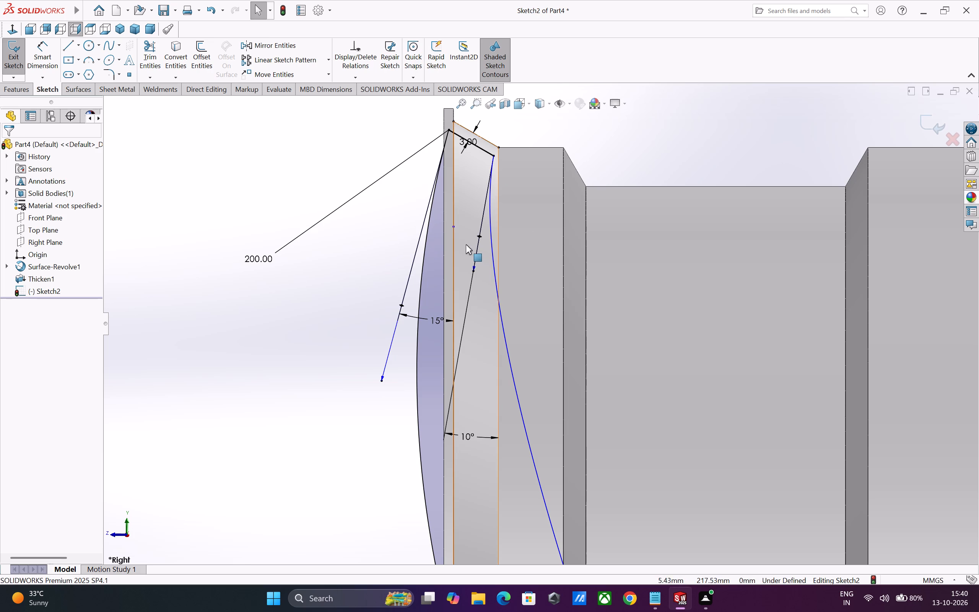
click(47, 55)
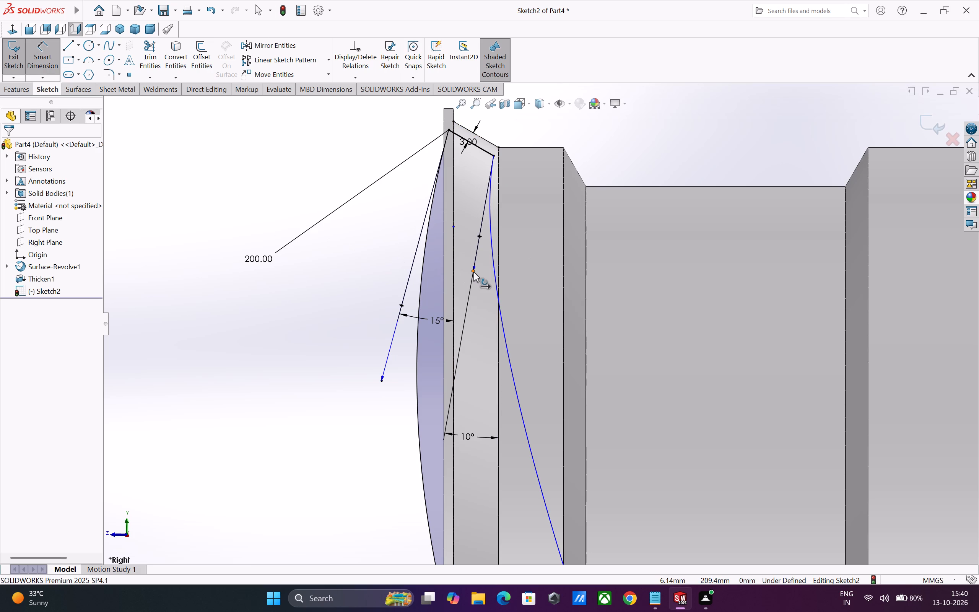
click(473, 271)
click(533, 271)
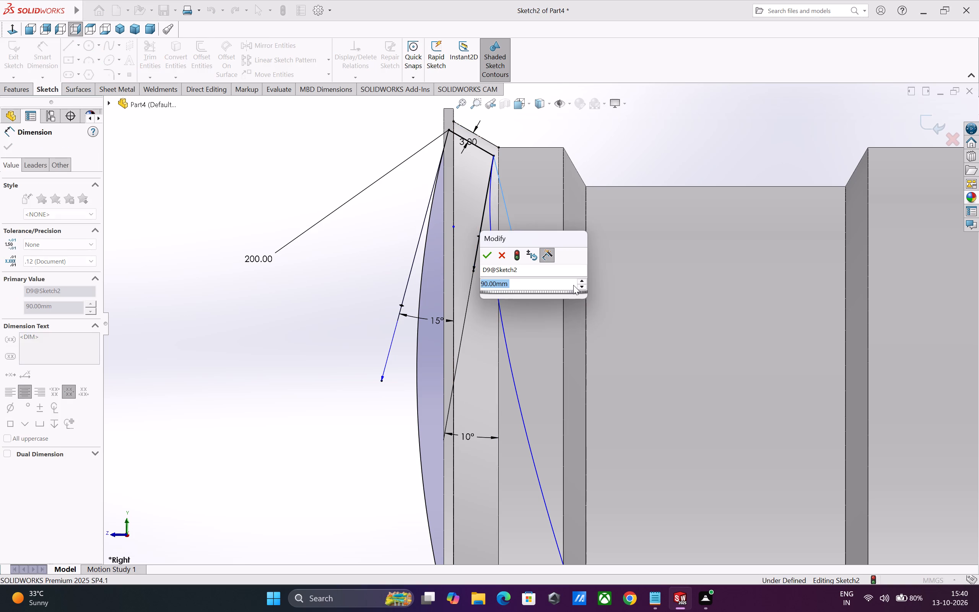
click(493, 262)
Dimension the rear spline's overall curve length at 180 mm.
scroll(524, 284, up, 4)
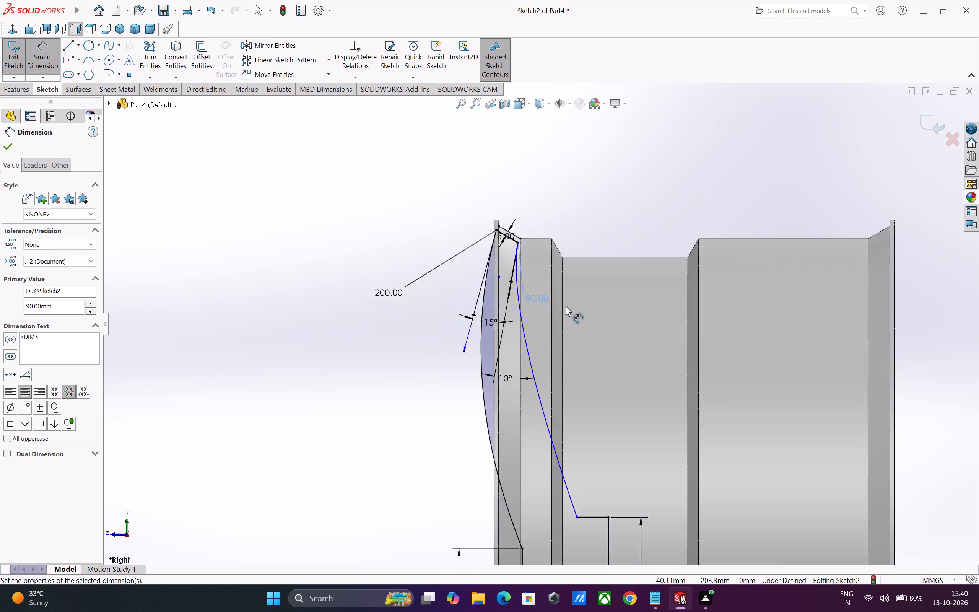
scroll(566, 306, up, 5)
scroll(542, 373, down, 2)
click(551, 380)
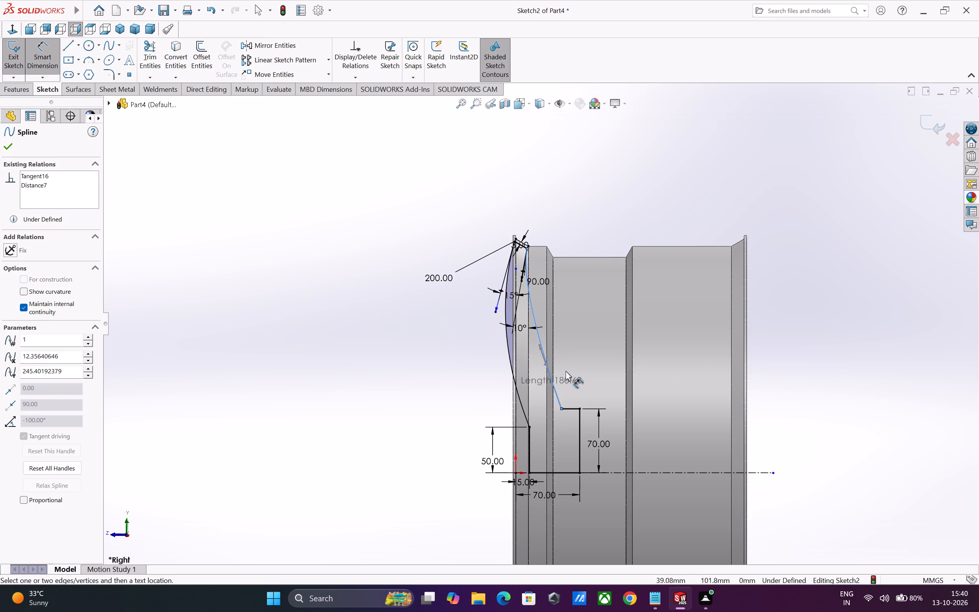
click(572, 353)
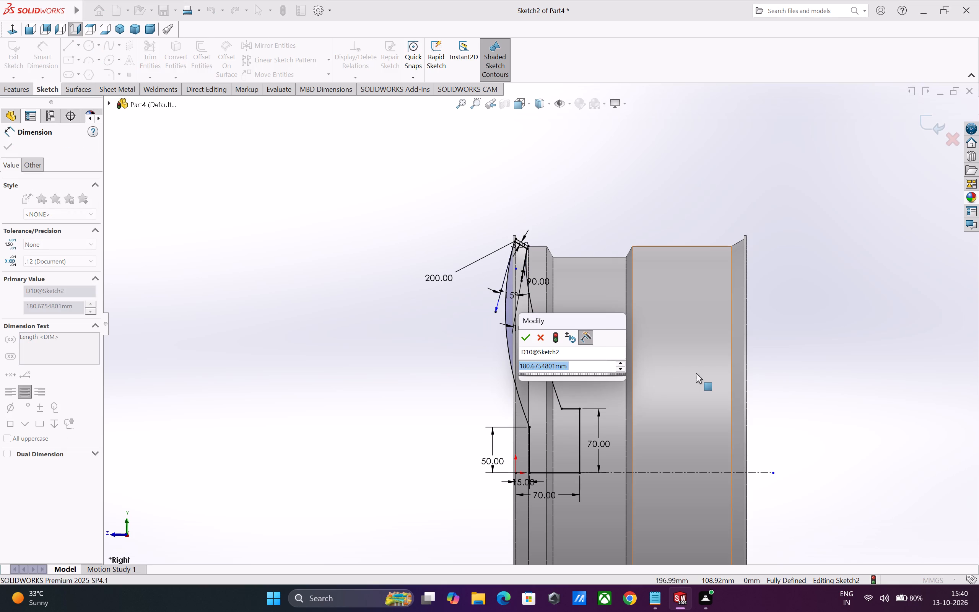
key(1)
key(8)
key(0)
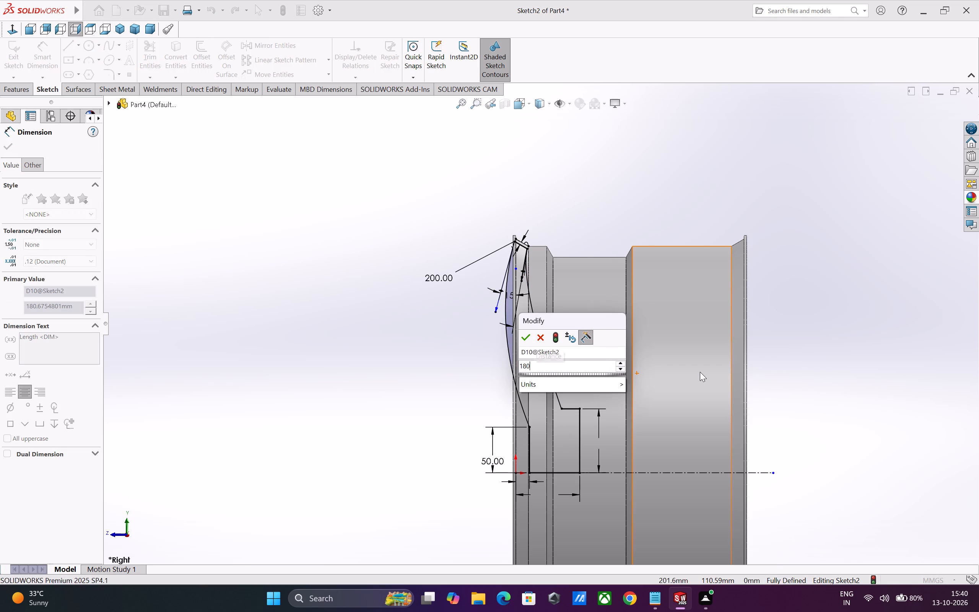
key(Return)
key(Escape)
click(586, 210)
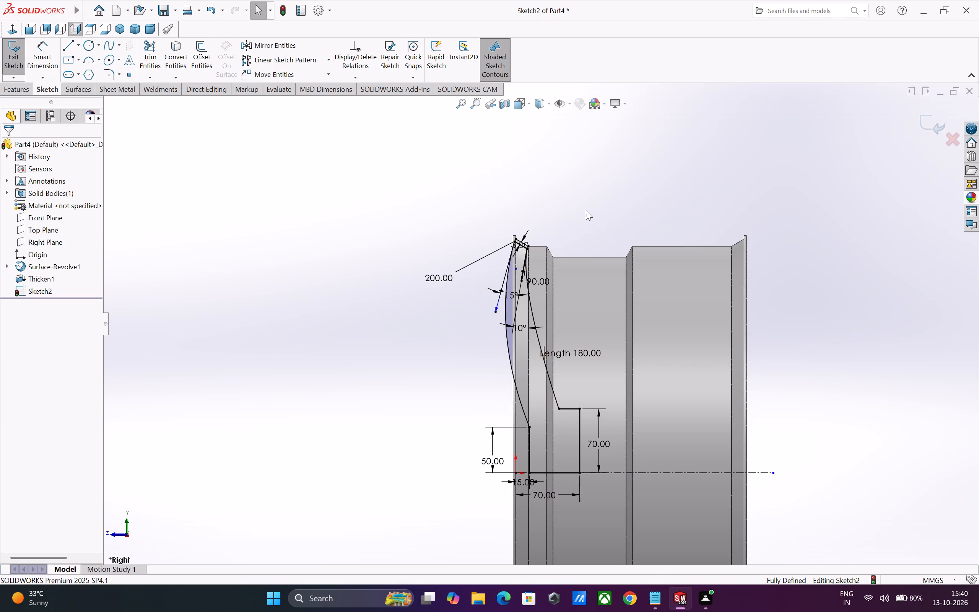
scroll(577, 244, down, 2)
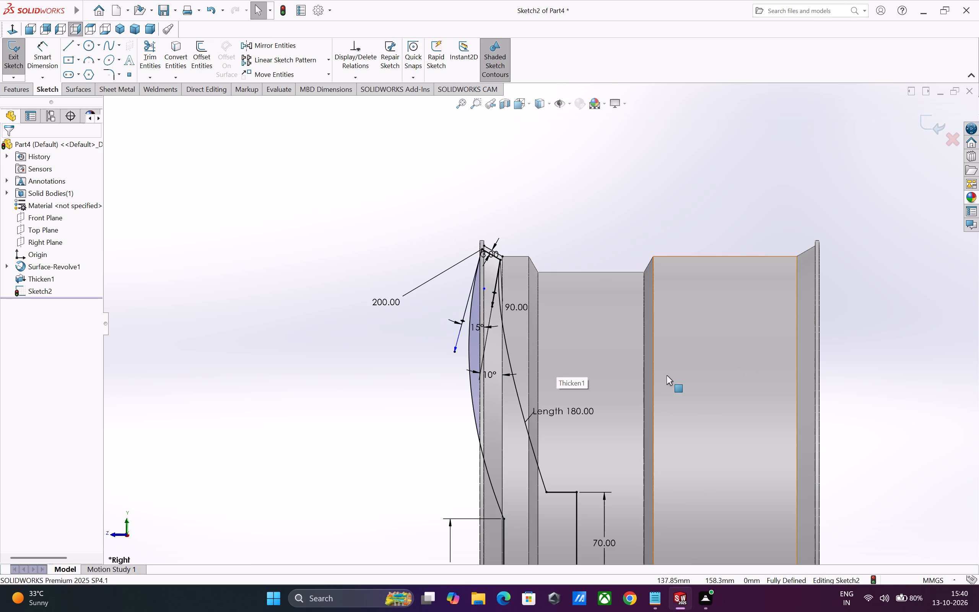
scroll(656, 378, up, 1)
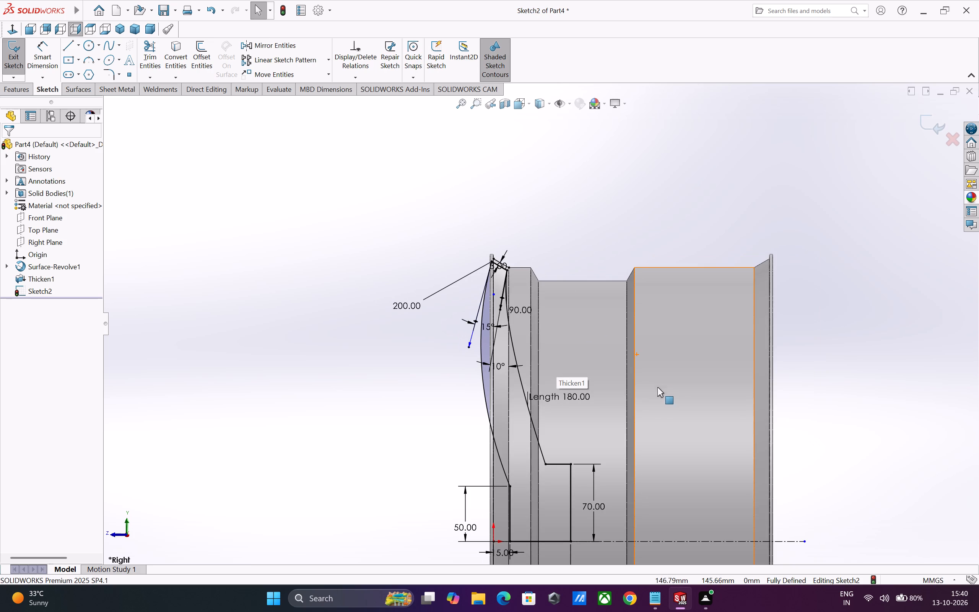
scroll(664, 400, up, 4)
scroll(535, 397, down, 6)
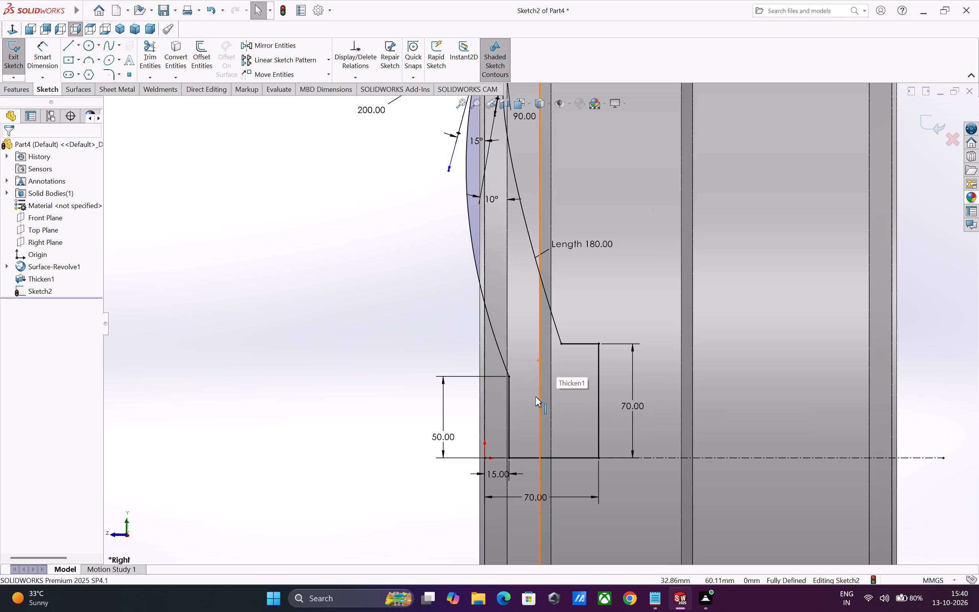
Revolve the spoke profile 360 degrees about its 55 mm base line on the wheel axis, without merging it into the rim.
click(15, 91)
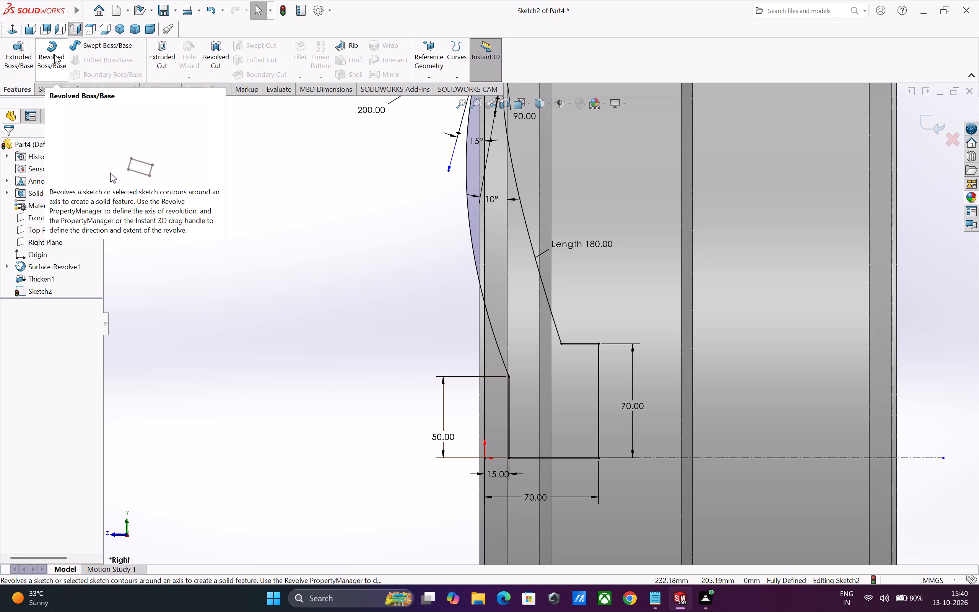
click(54, 54)
scroll(564, 359, up, 2)
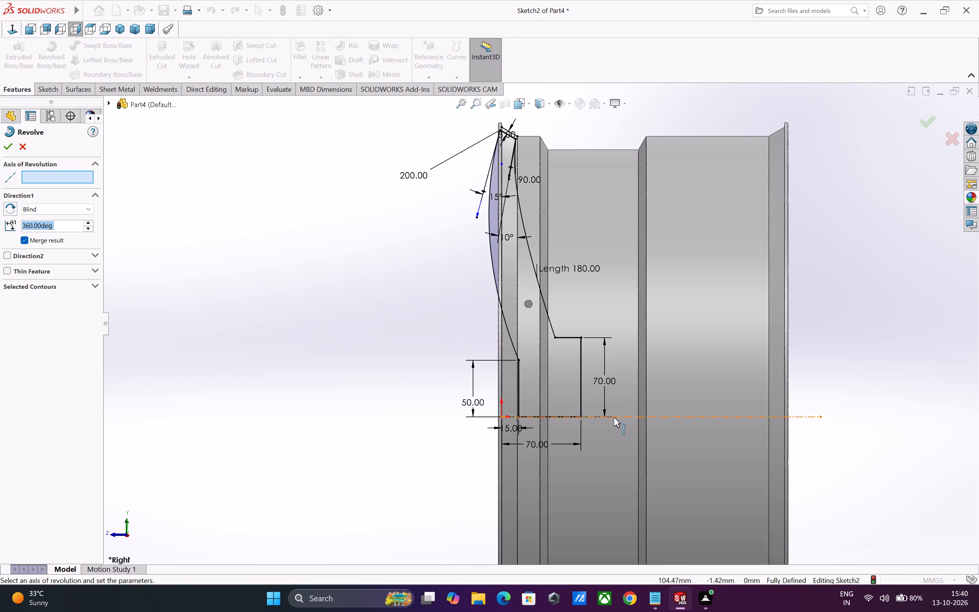
click(562, 418)
scroll(593, 429, up, 3)
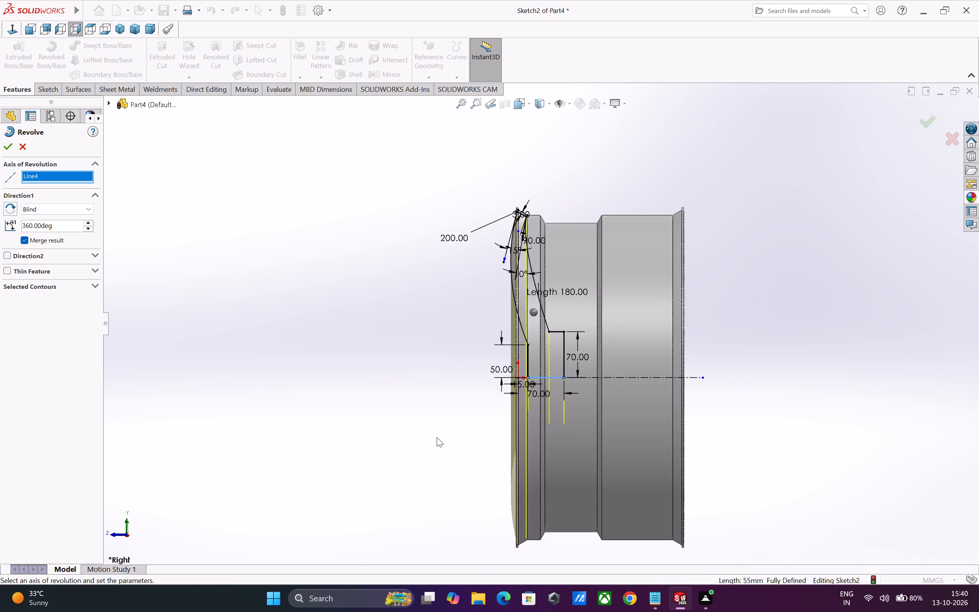
scroll(432, 436, up, 1)
middle_drag(432, 436, 529, 438)
scroll(529, 438, up, 1)
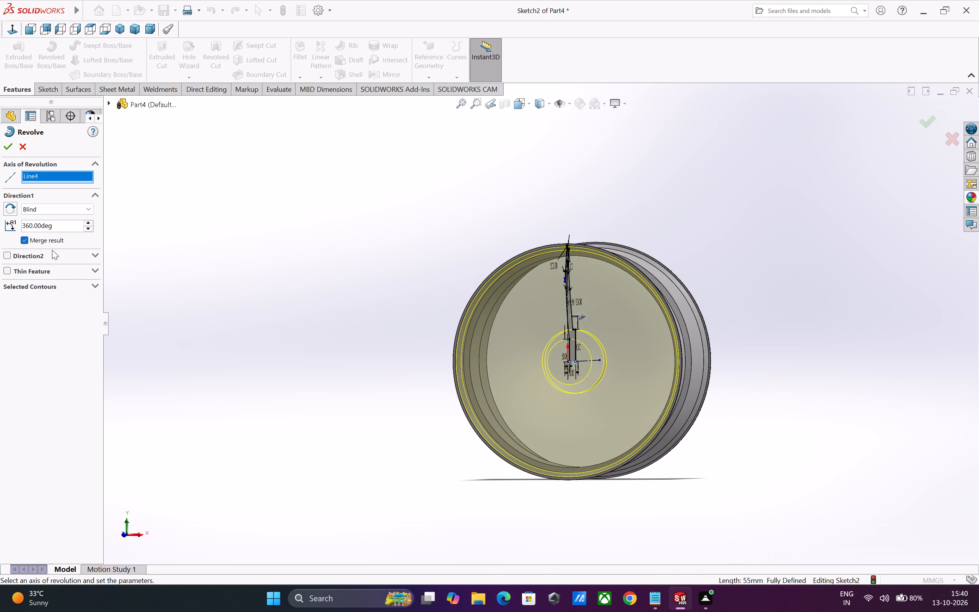
click(26, 240)
click(9, 147)
click(402, 340)
Examine the revolved spoke disc and its fit inside the thickened rim from the front and side.
middle_drag(401, 343, 356, 369)
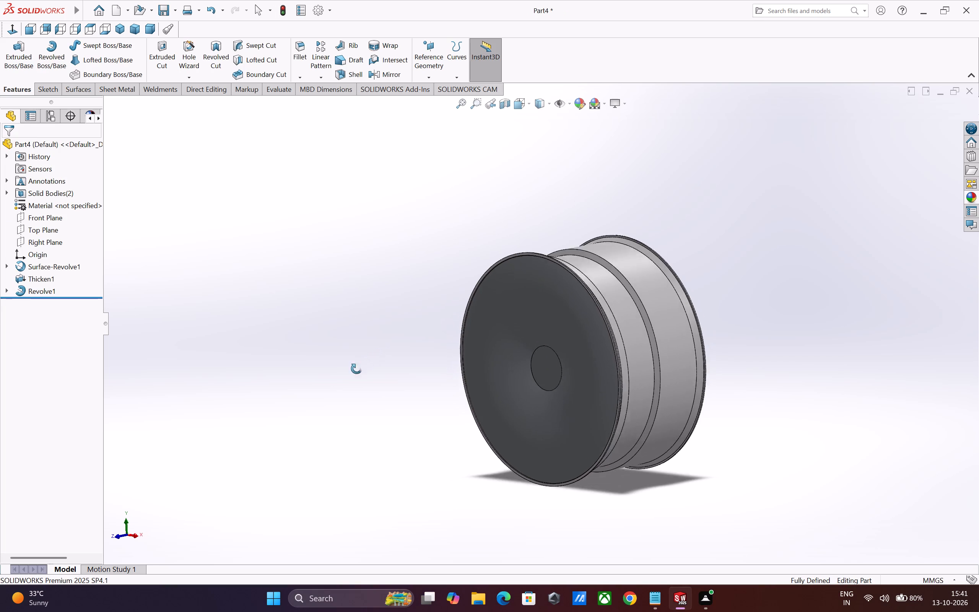
middle_drag(356, 369, 336, 381)
click(43, 280)
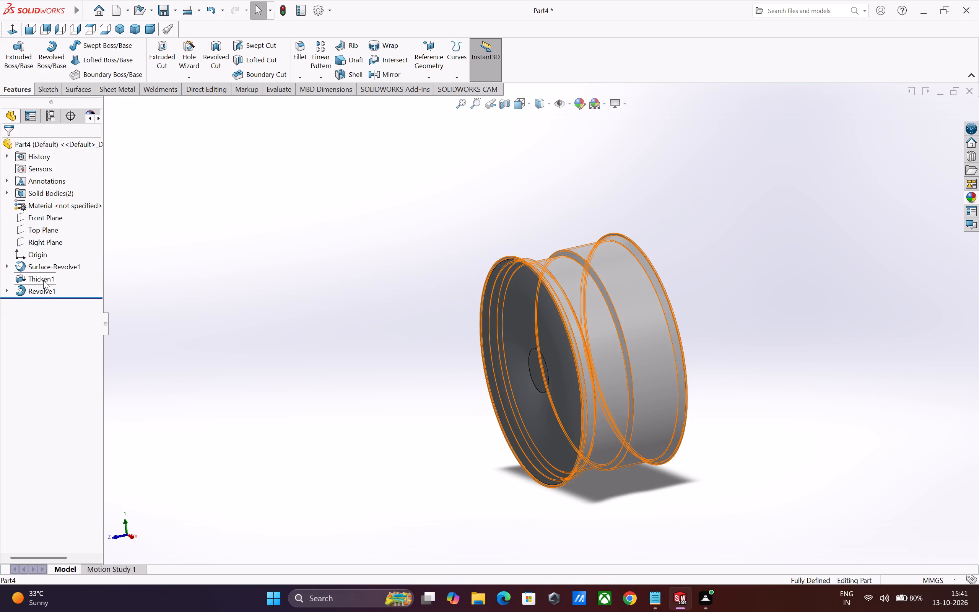
click(42, 288)
click(201, 347)
scroll(264, 379, up, 2)
scroll(597, 354, down, 2)
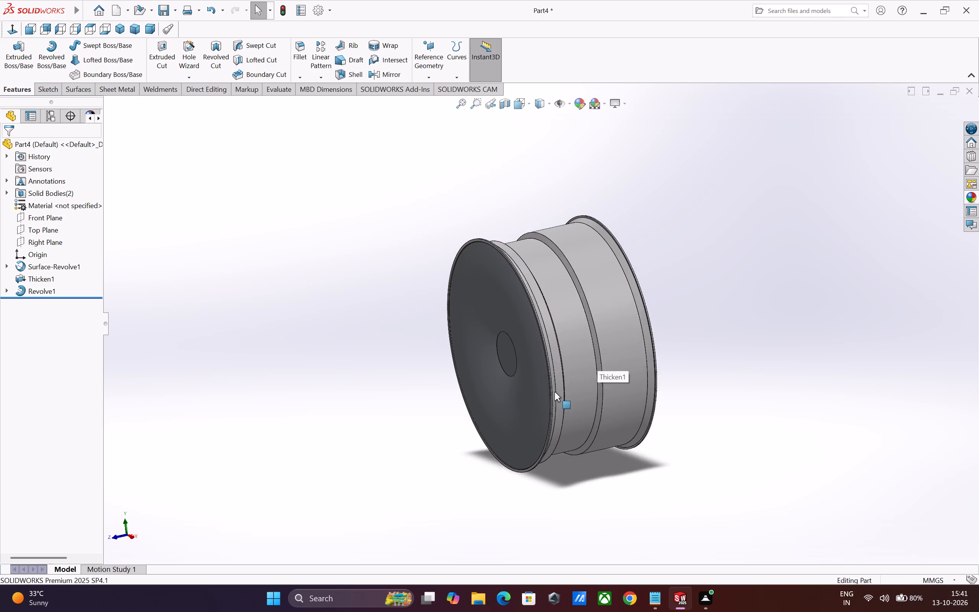
scroll(555, 392, down, 2)
scroll(505, 379, down, 1)
middle_drag(505, 379, 513, 379)
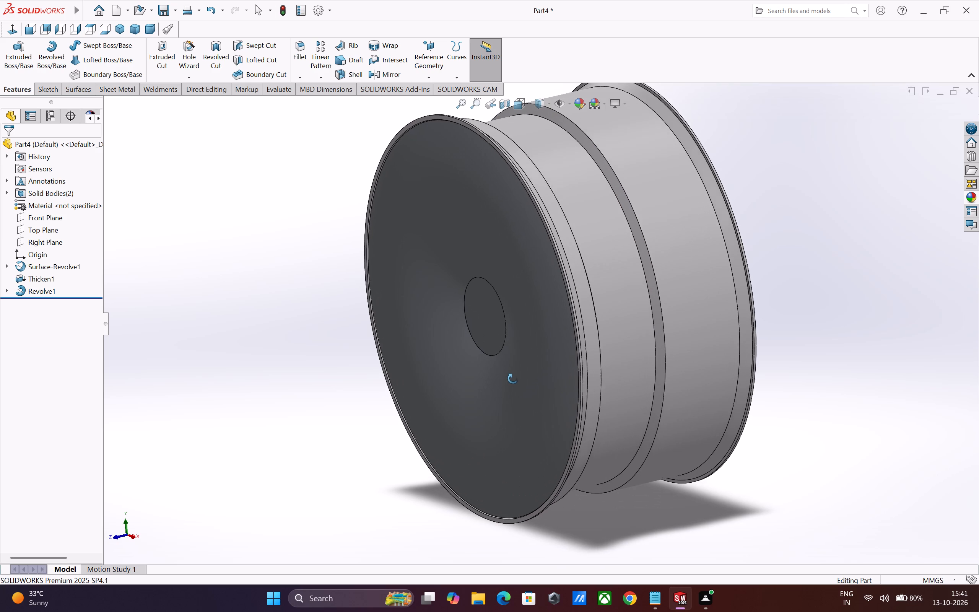
middle_drag(513, 379, 558, 352)
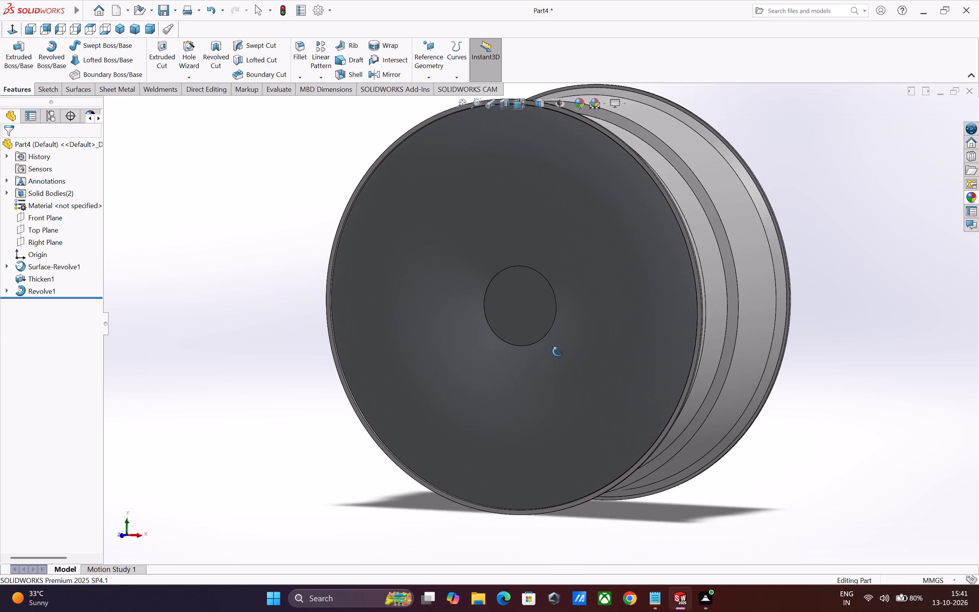
middle_drag(558, 352, 566, 346)
scroll(566, 346, up, 1)
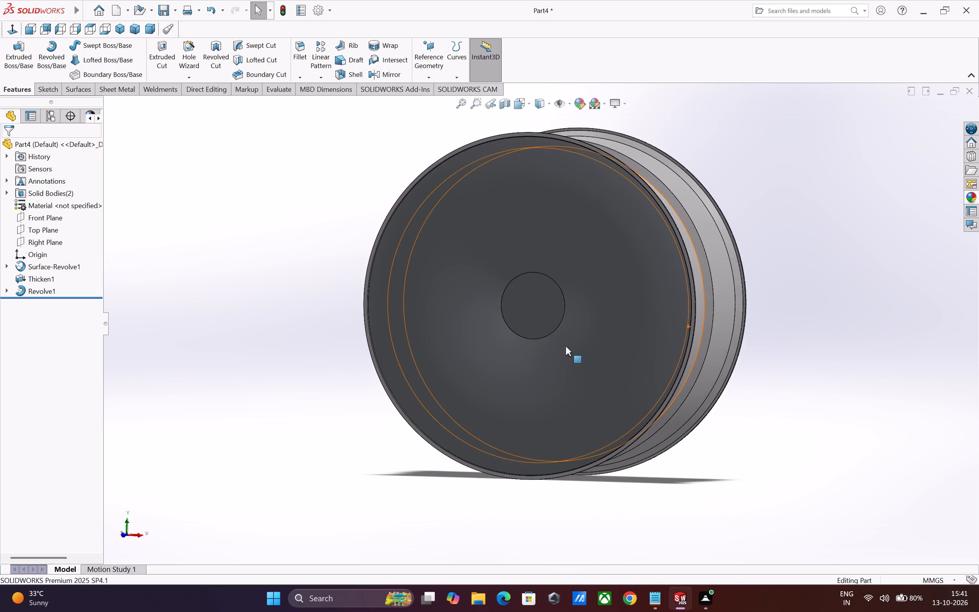
scroll(566, 346, up, 1)
middle_drag(566, 346, 523, 337)
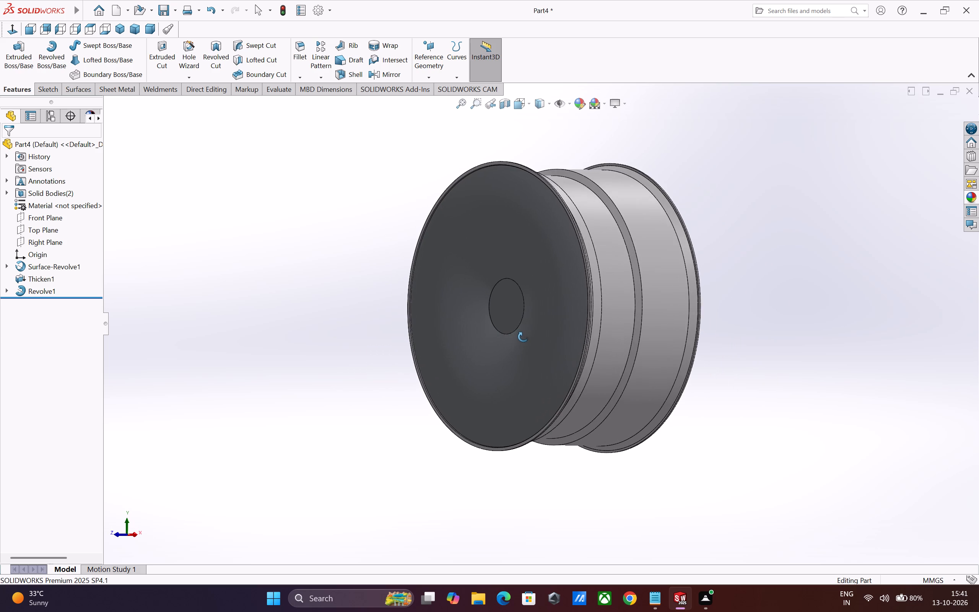
middle_drag(523, 337, 524, 337)
scroll(524, 337, up, 3)
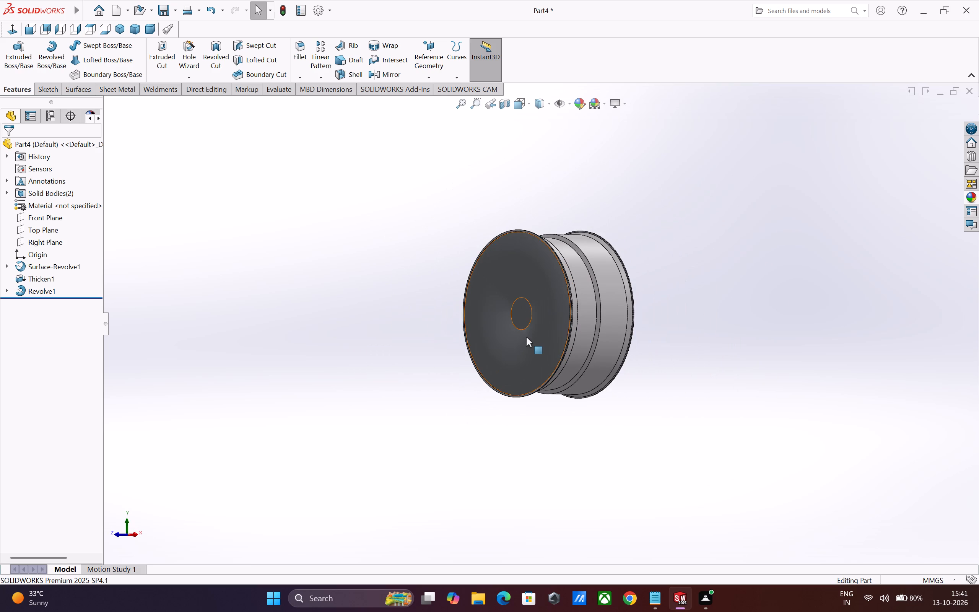
scroll(526, 353, up, 1)
scroll(519, 314, down, 7)
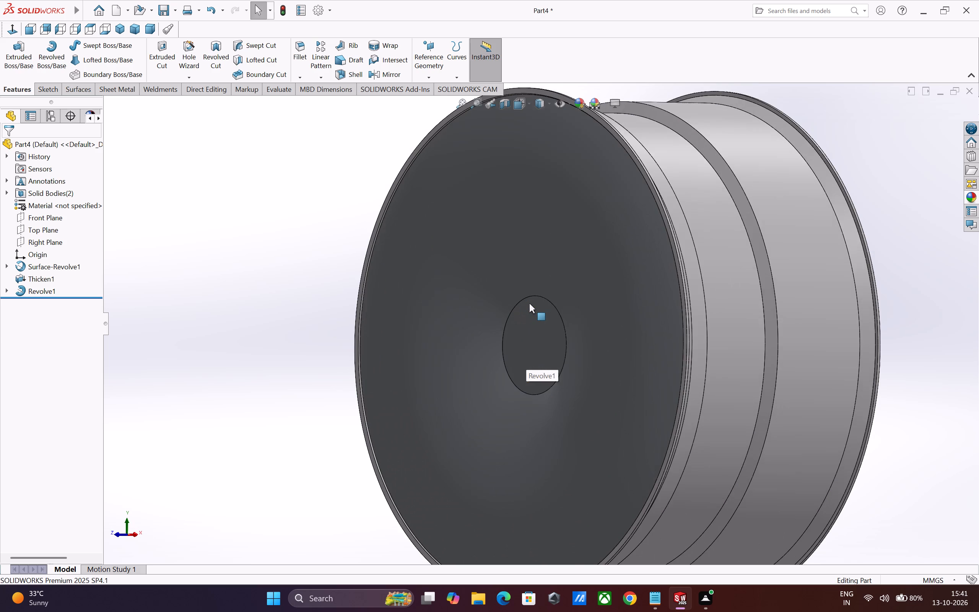
middle_drag(597, 327, 586, 330)
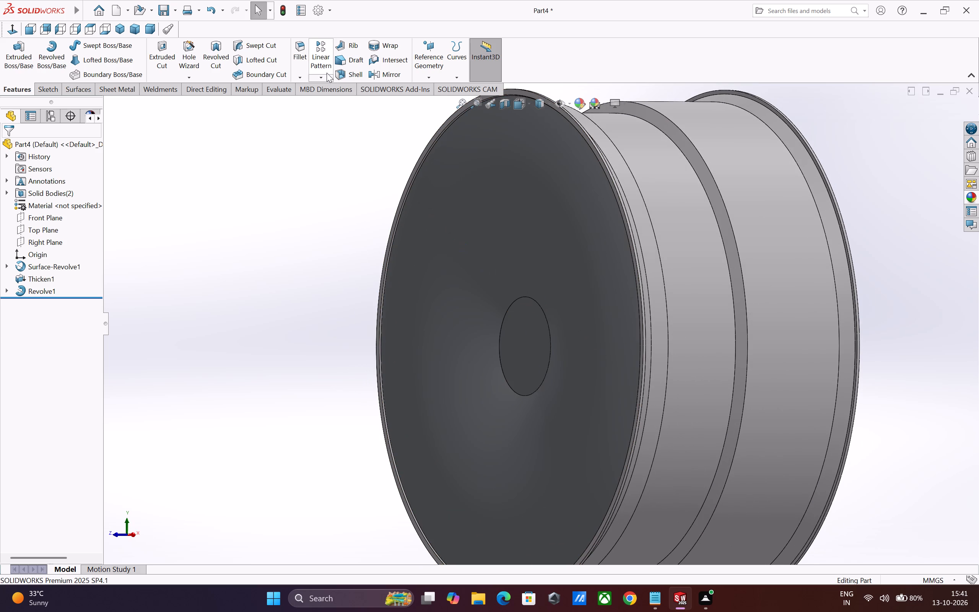
Section the wheel along the Right Plane and examine the hub, spoke disc and rim in cross-section.
click(500, 103)
scroll(534, 292, up, 2)
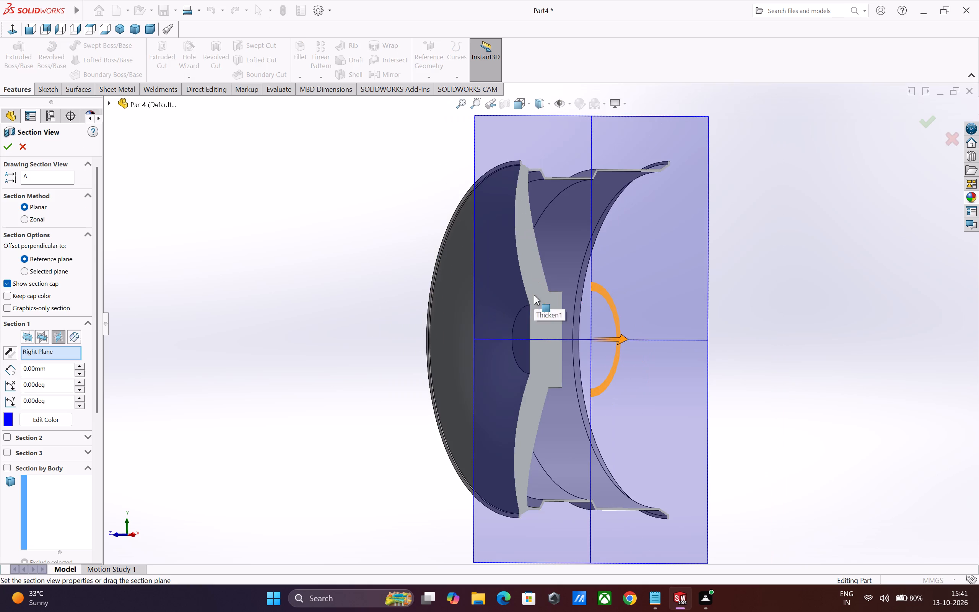
middle_drag(532, 301, 497, 326)
scroll(562, 335, down, 3)
middle_drag(562, 335, 589, 328)
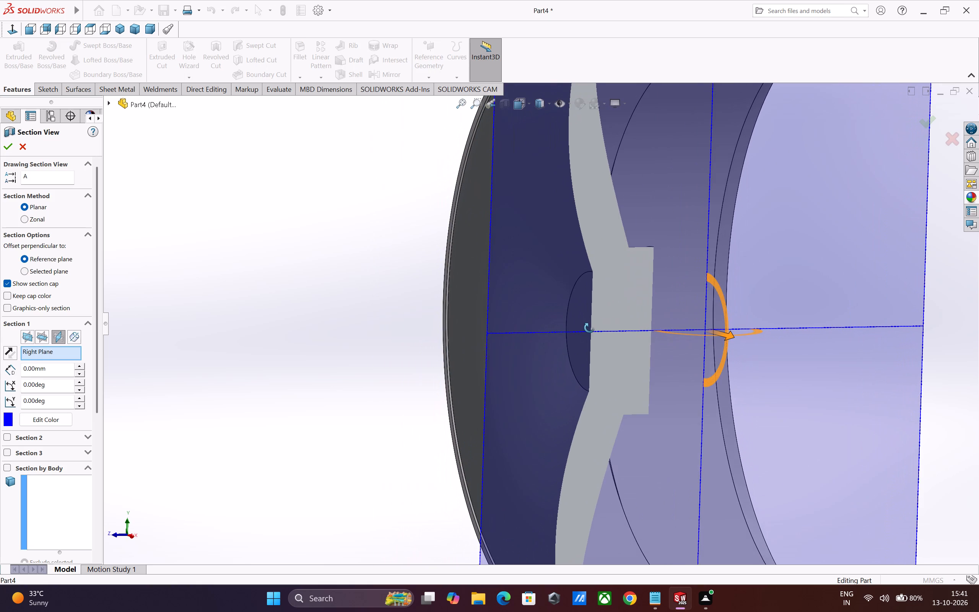
middle_drag(589, 328, 571, 335)
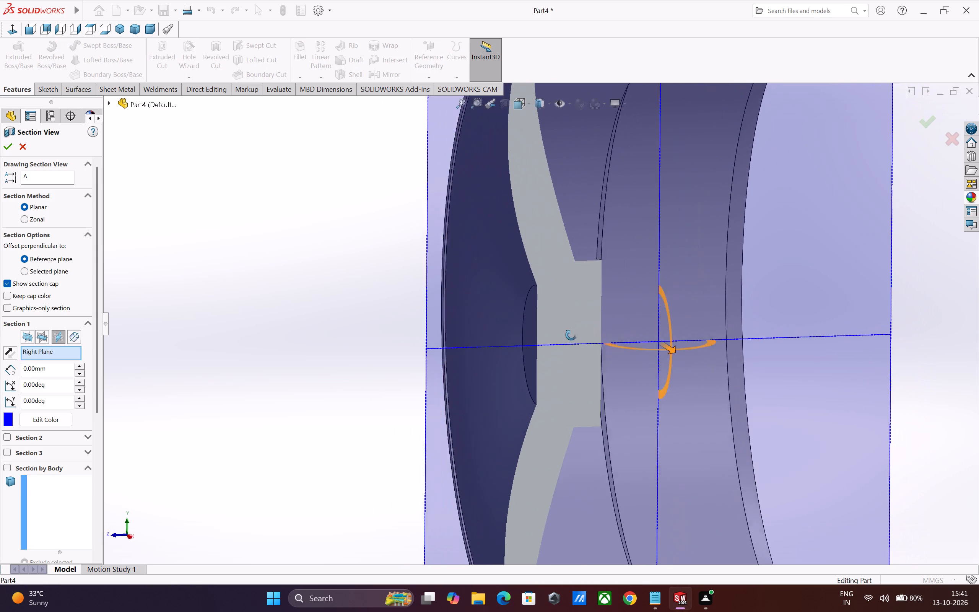
middle_drag(571, 335, 472, 378)
scroll(474, 377, up, 1)
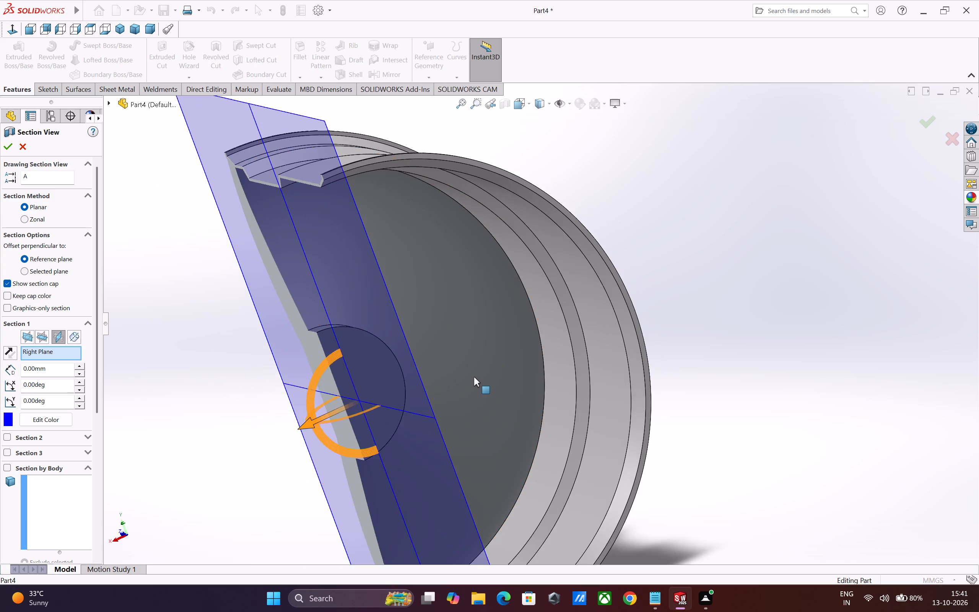
scroll(474, 377, up, 4)
middle_drag(475, 380, 508, 372)
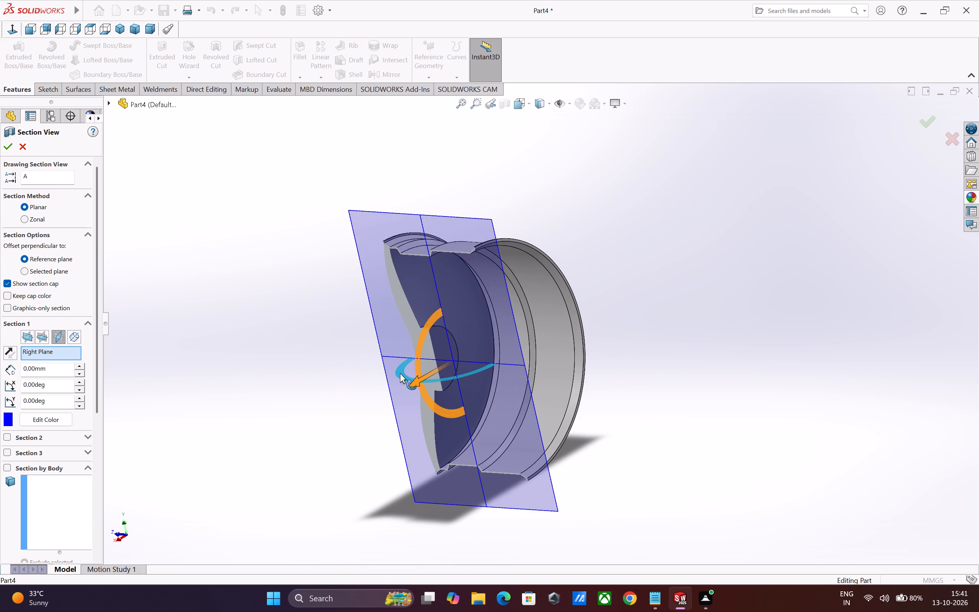
Rotate the section plane parallel to the wheel face, offset it about -101 mm, inspect the cut, and discard the section view.
drag(400, 373, 470, 424)
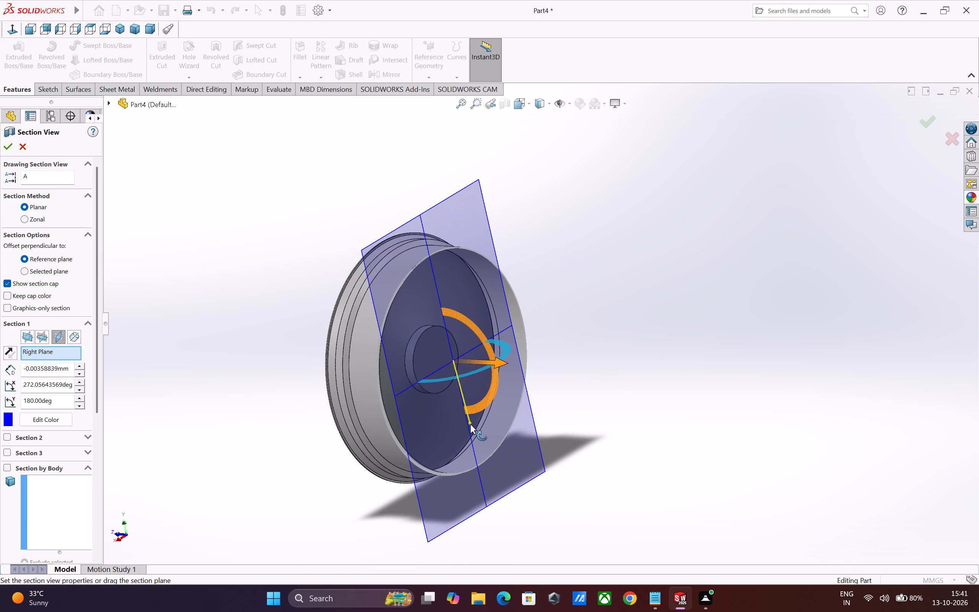
drag(470, 424, 472, 422)
drag(497, 362, 450, 356)
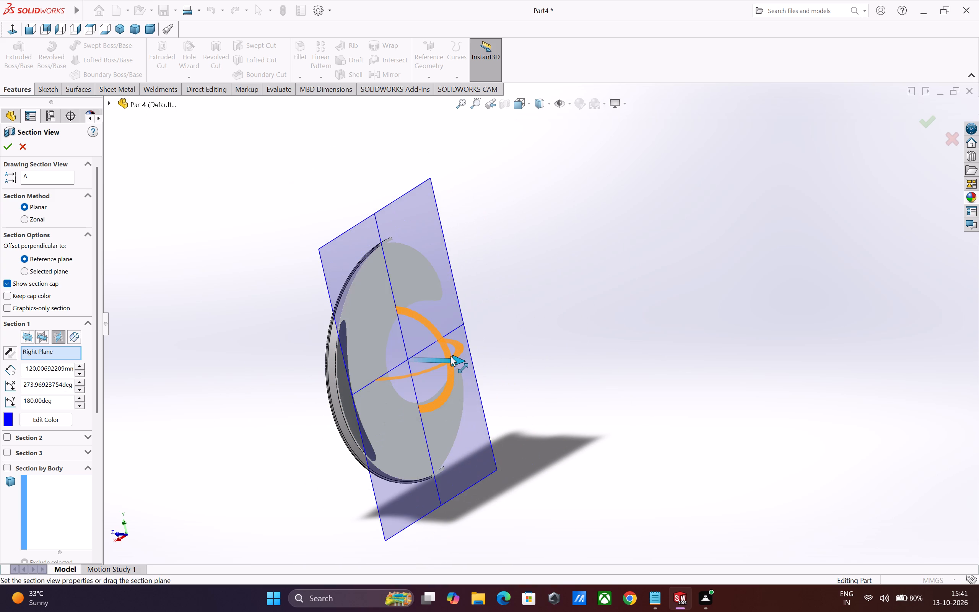
drag(450, 356, 456, 359)
middle_drag(545, 399, 571, 399)
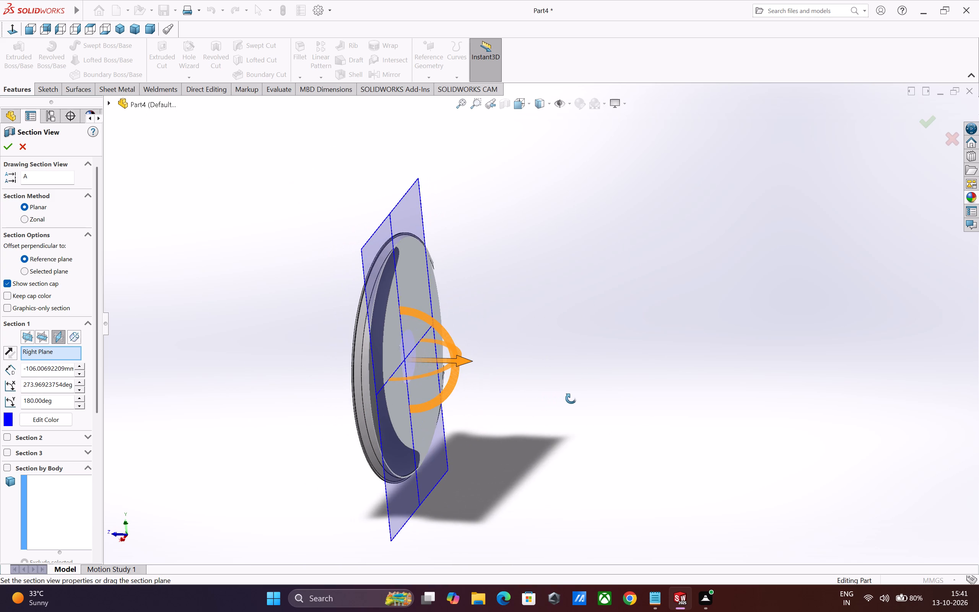
middle_drag(571, 399, 571, 399)
click(449, 366)
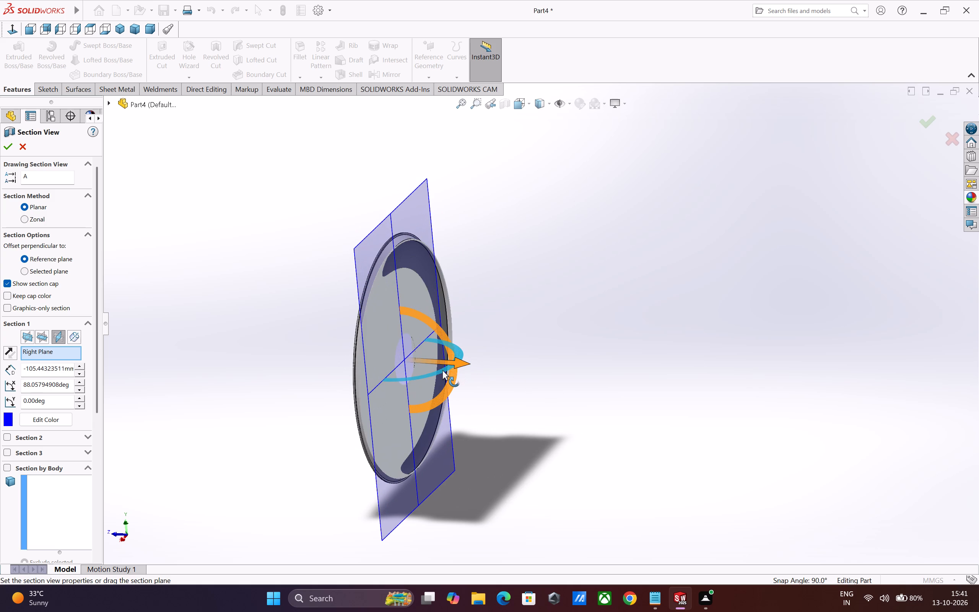
click(446, 363)
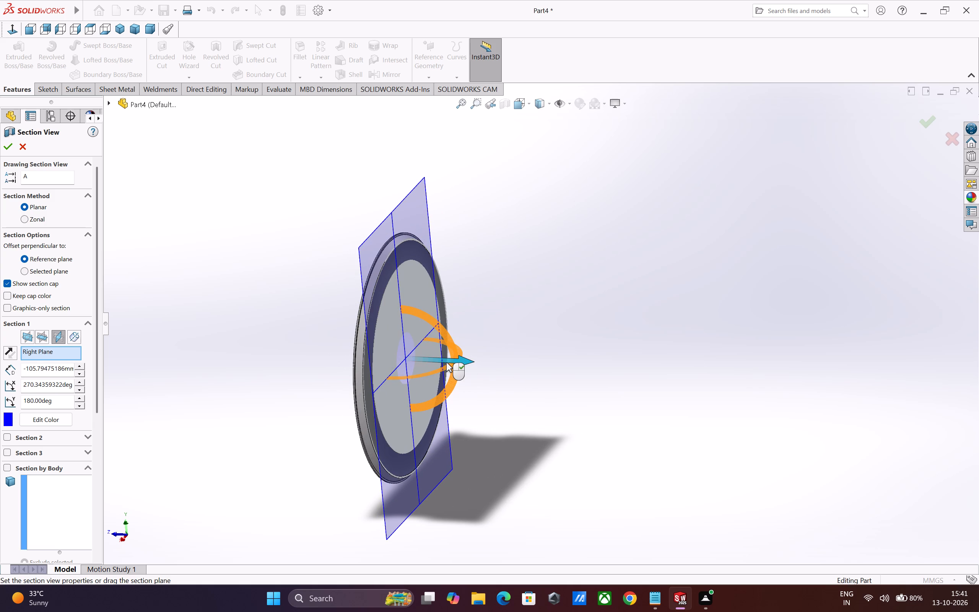
middle_drag(575, 402, 545, 418)
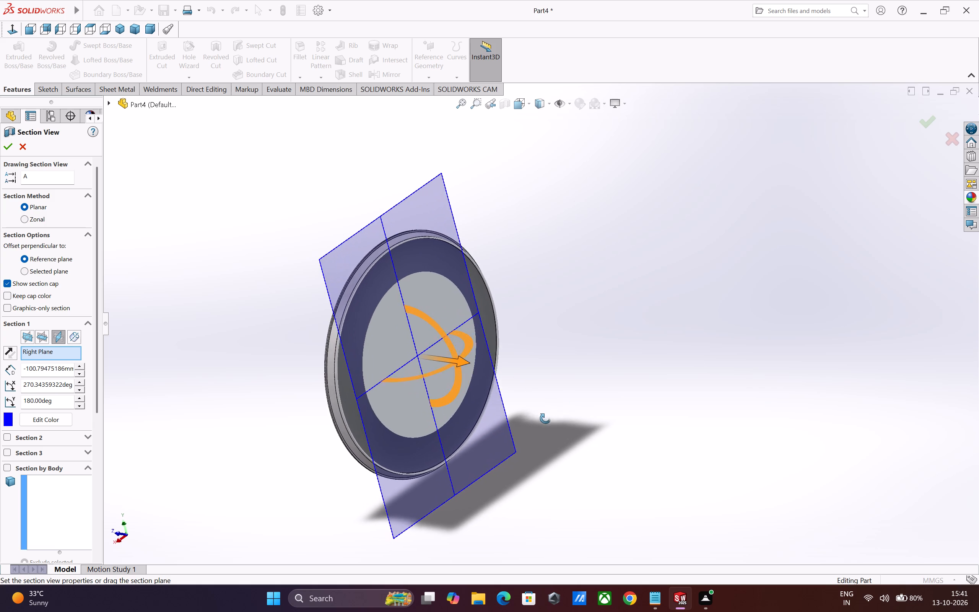
middle_drag(545, 418, 499, 436)
scroll(499, 436, up, 3)
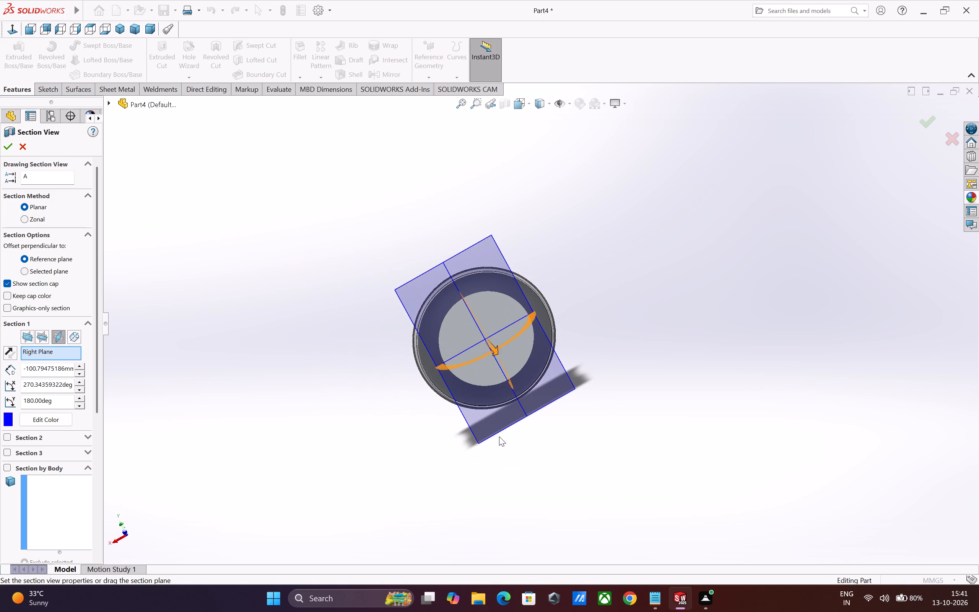
scroll(444, 377, down, 2)
middle_drag(462, 376, 537, 375)
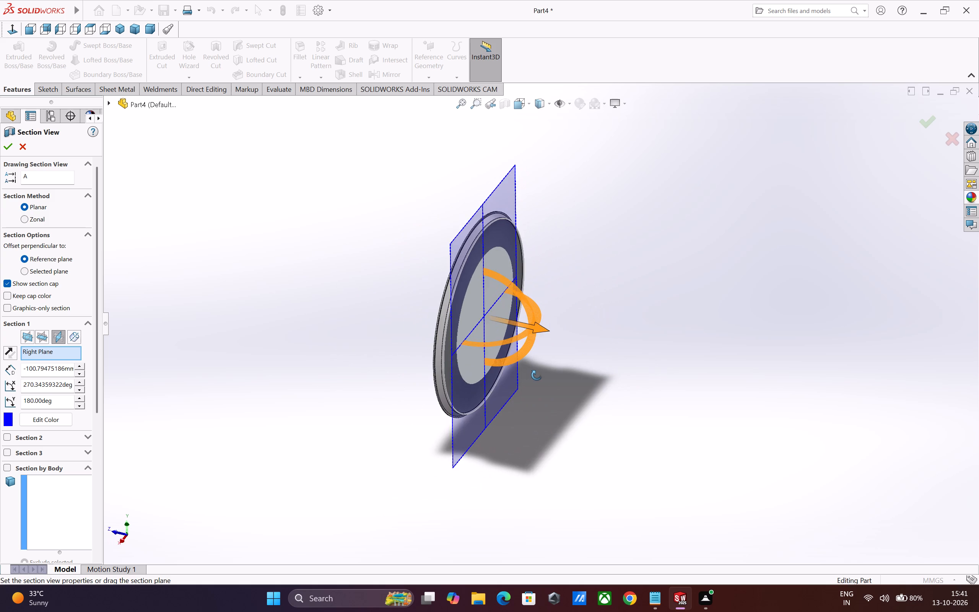
middle_drag(537, 375, 481, 363)
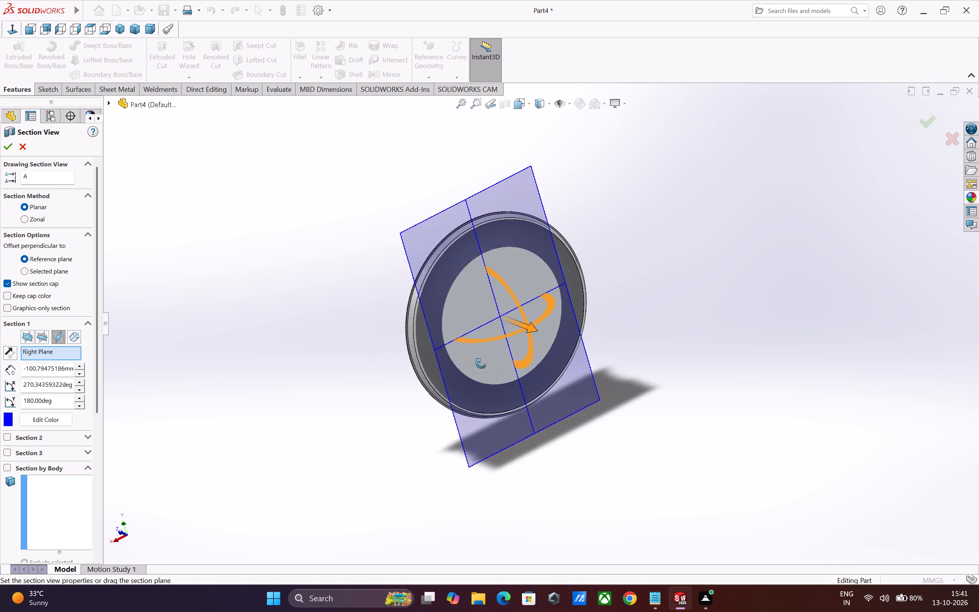
middle_drag(481, 363, 473, 363)
scroll(34, 303, up, 1)
click(22, 144)
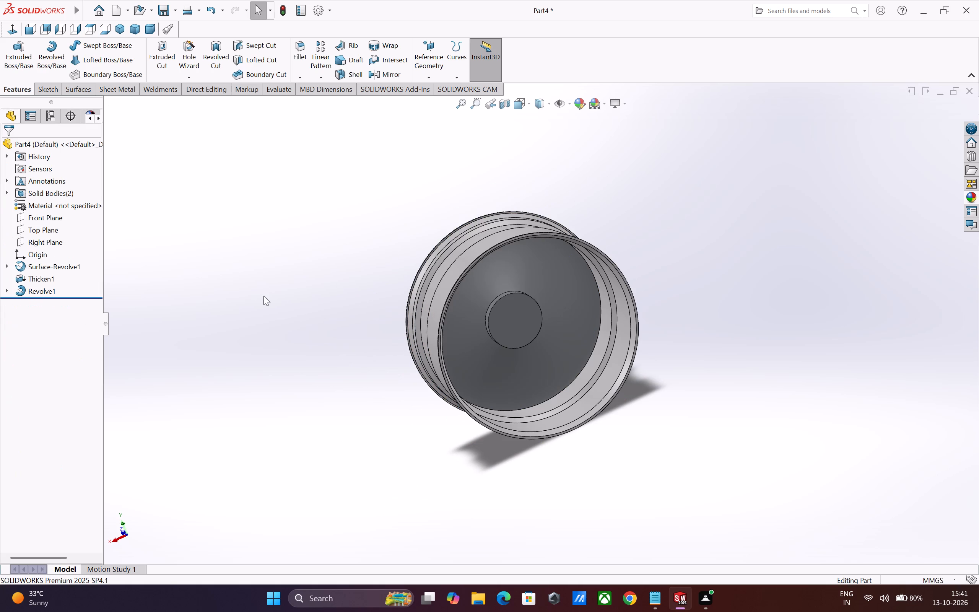
click(299, 309)
Start a sketch on the Front Plane and draw a circle of about 94 mm radius centred on the origin.
middle_drag(514, 384, 623, 353)
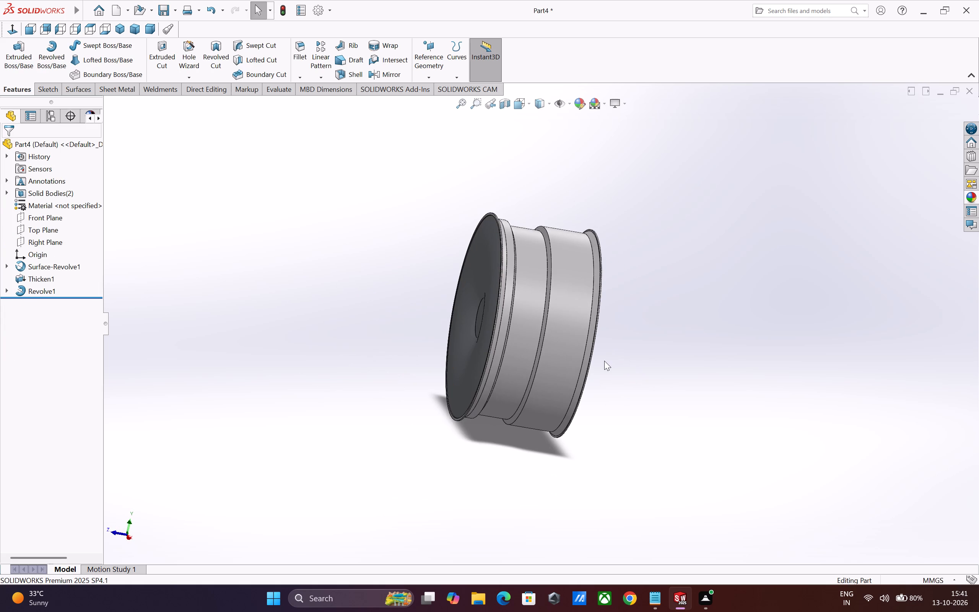
scroll(604, 361, up, 3)
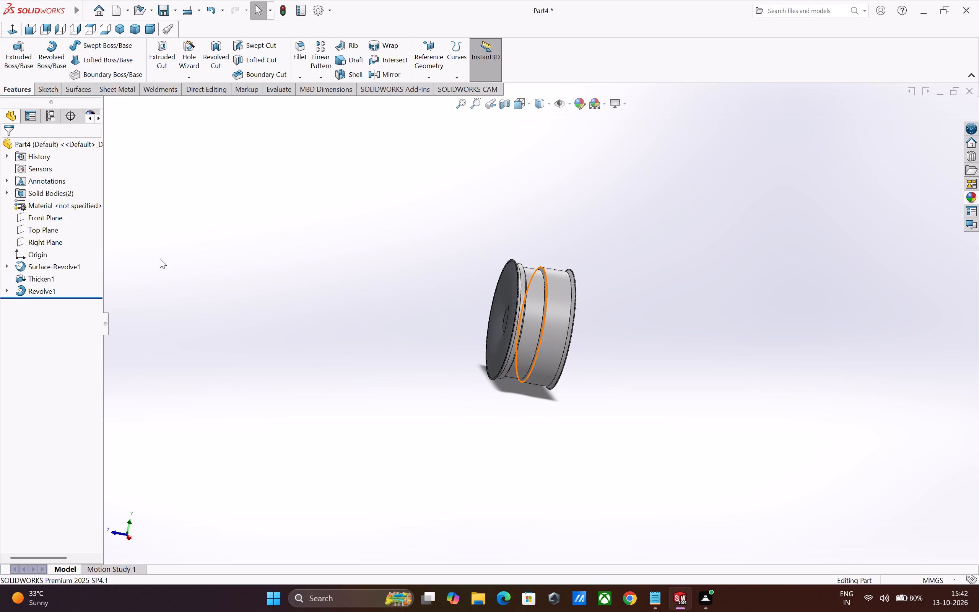
click(35, 216)
click(47, 202)
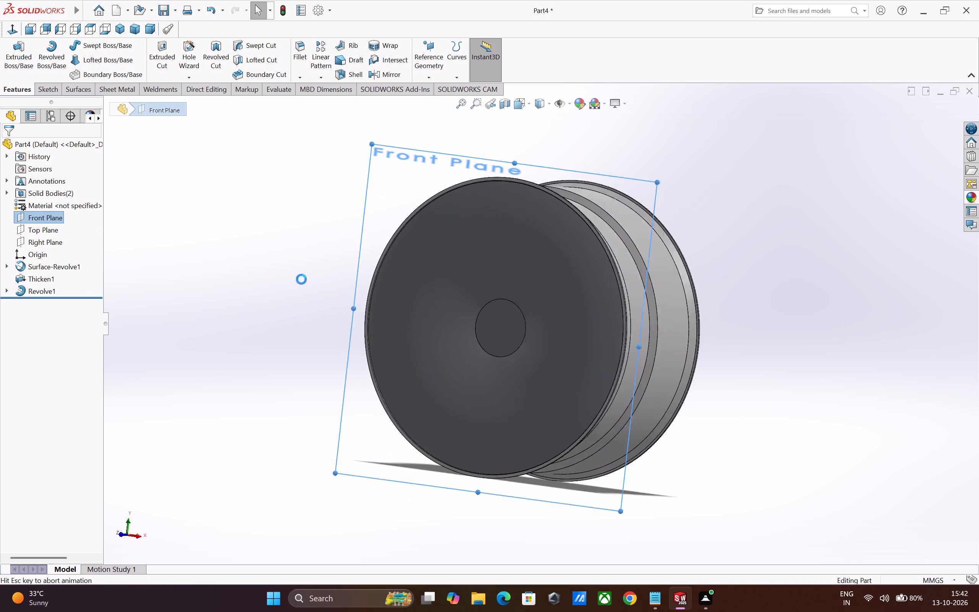
scroll(418, 309, up, 4)
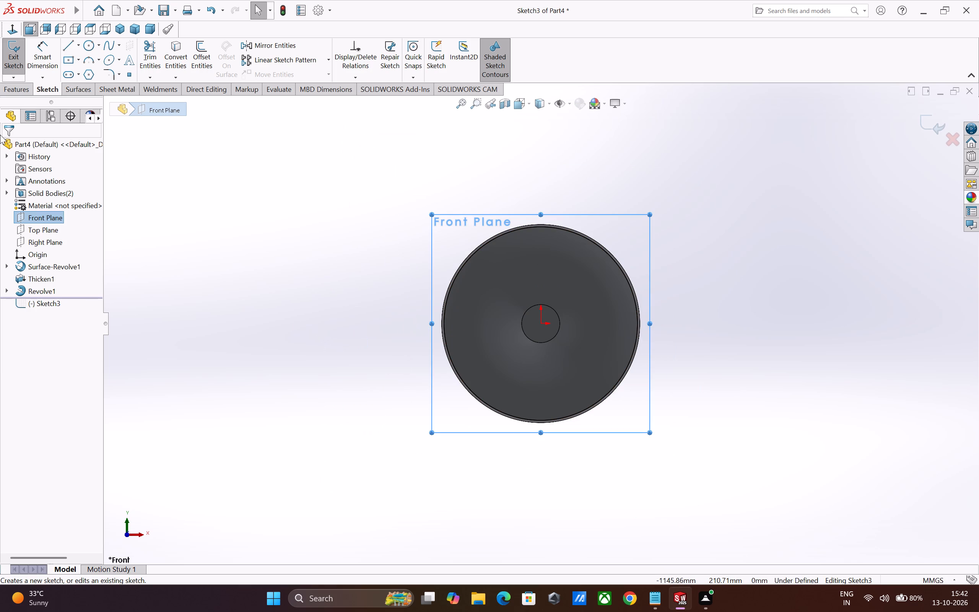
click(89, 45)
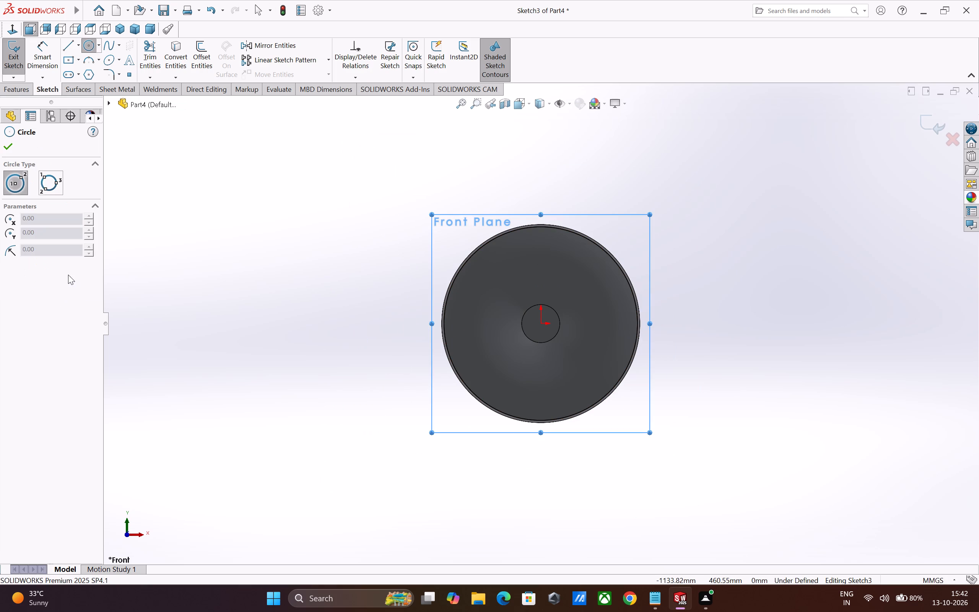
click(541, 324)
click(561, 294)
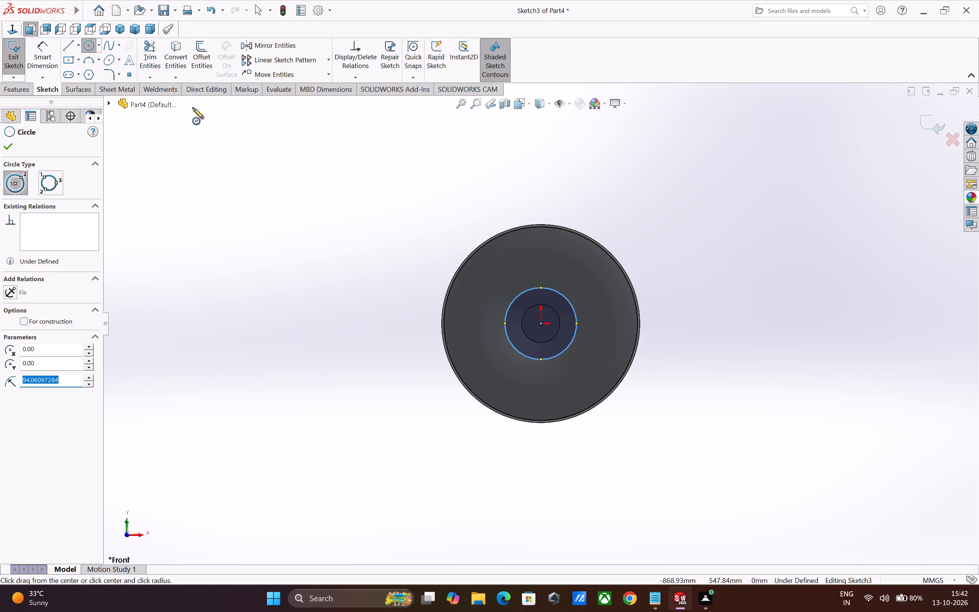
Draw a vertical line about 254 mm long from the disc's outer edge down to the origin and make it construction geometry.
click(69, 45)
scroll(415, 233, up, 3)
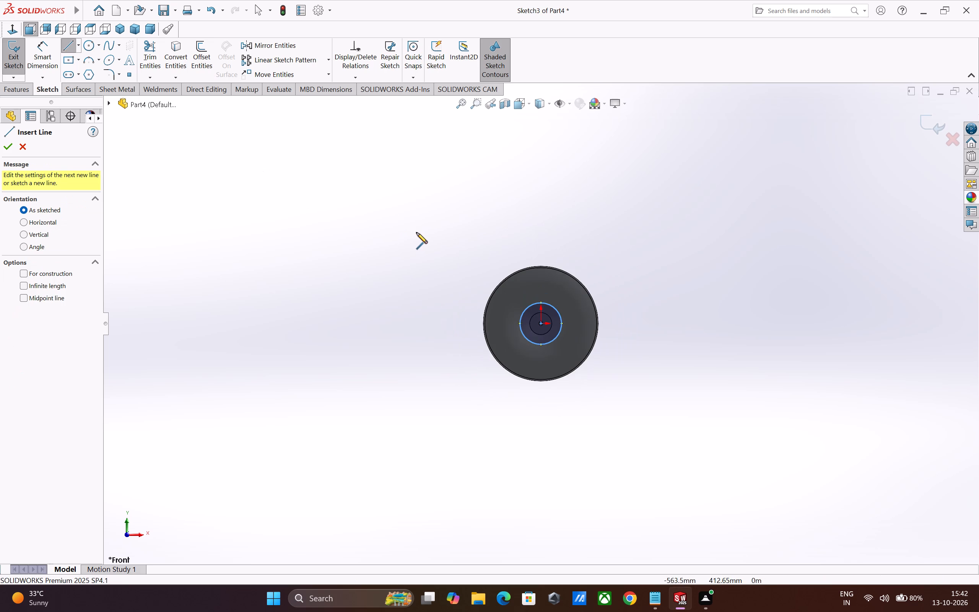
scroll(580, 265, down, 4)
scroll(538, 303, down, 2)
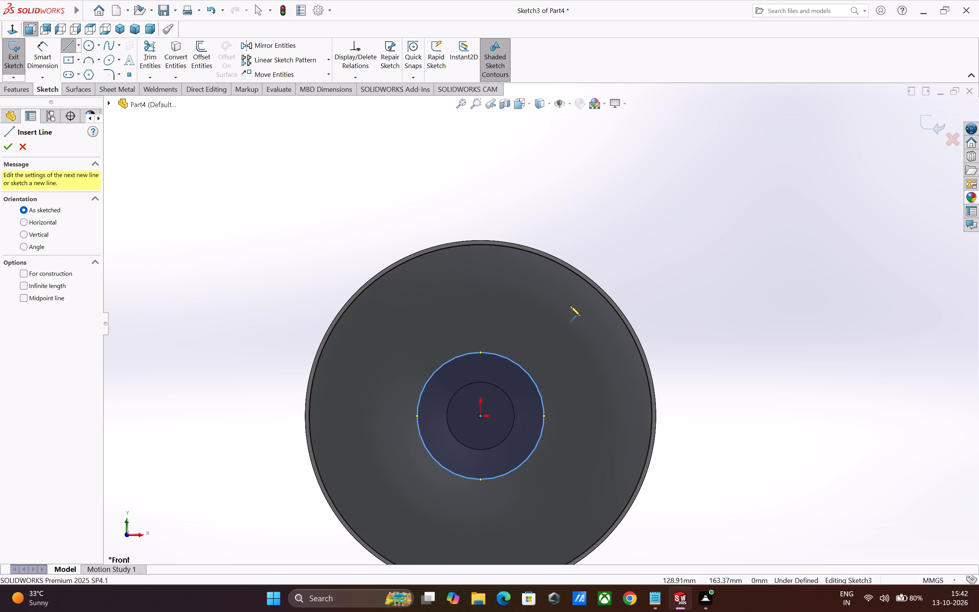
click(481, 245)
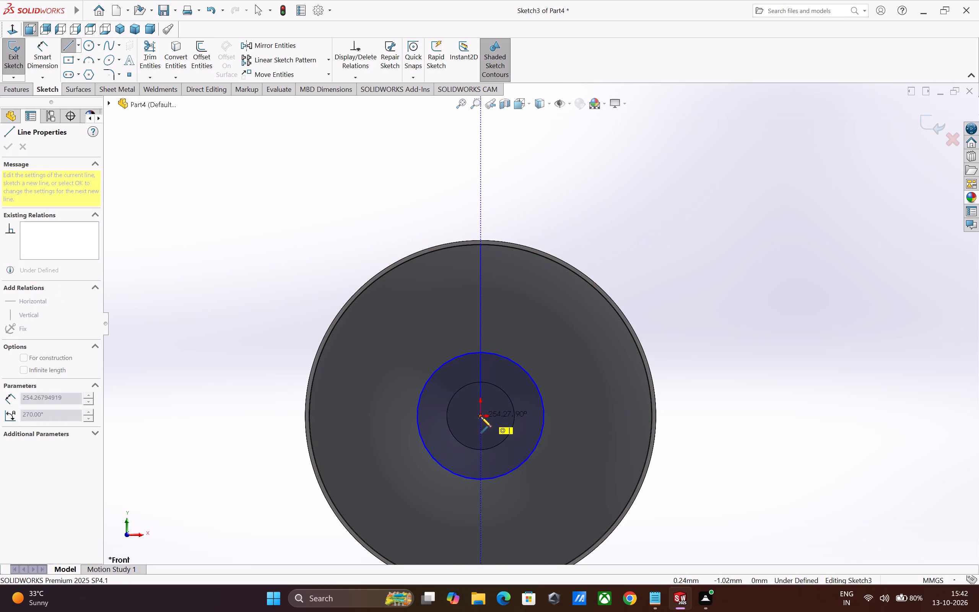
click(481, 417)
key(Escape)
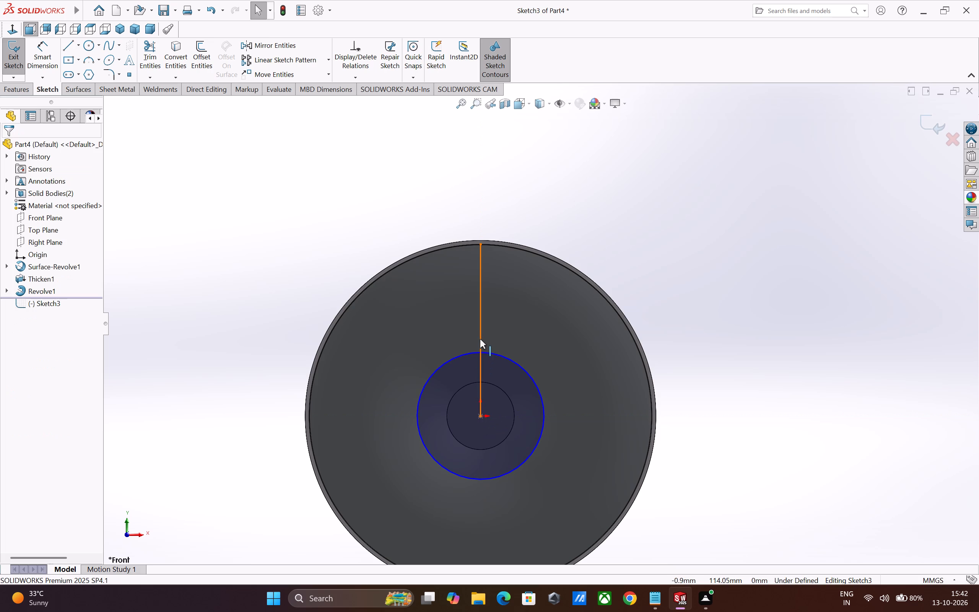
click(480, 339)
click(525, 314)
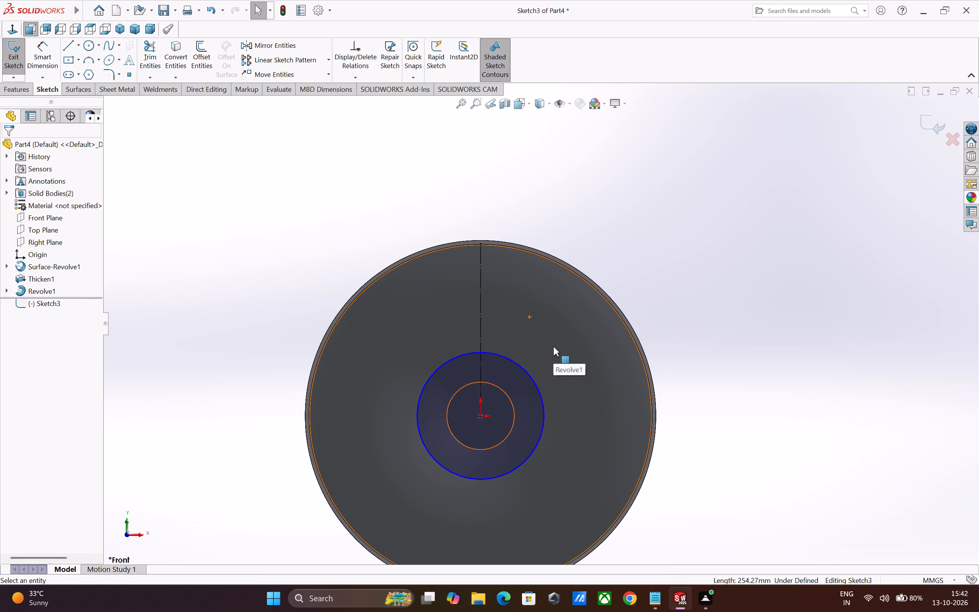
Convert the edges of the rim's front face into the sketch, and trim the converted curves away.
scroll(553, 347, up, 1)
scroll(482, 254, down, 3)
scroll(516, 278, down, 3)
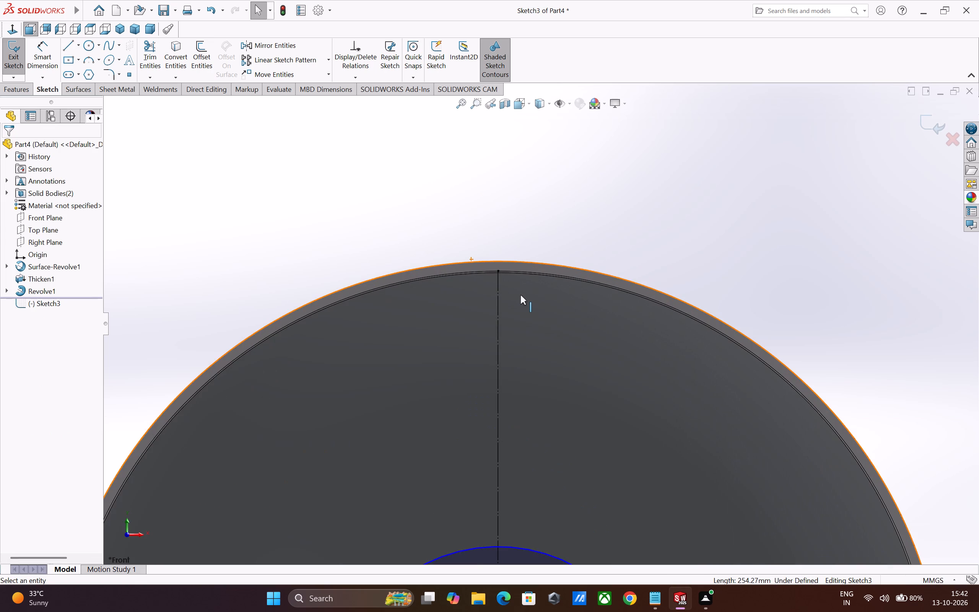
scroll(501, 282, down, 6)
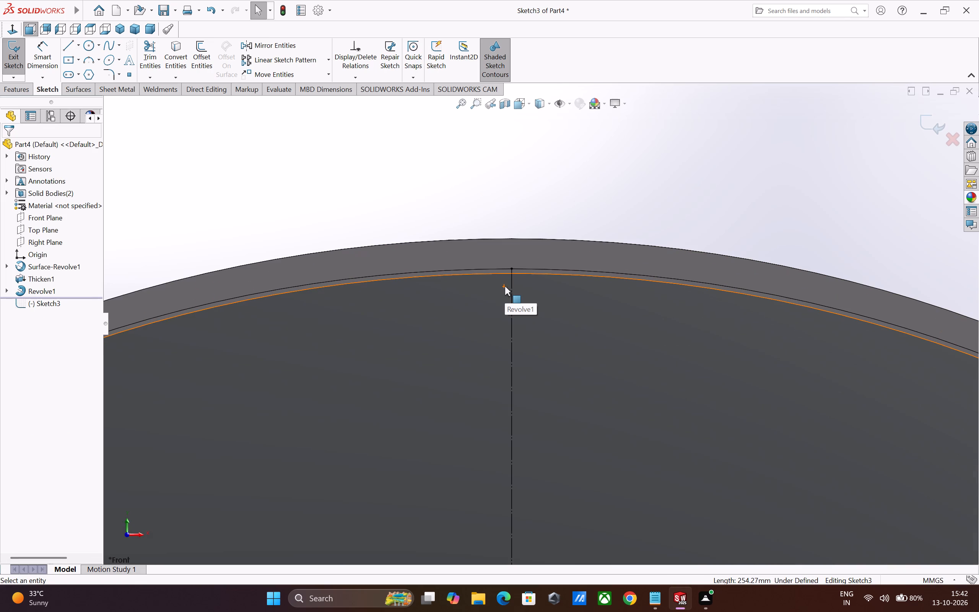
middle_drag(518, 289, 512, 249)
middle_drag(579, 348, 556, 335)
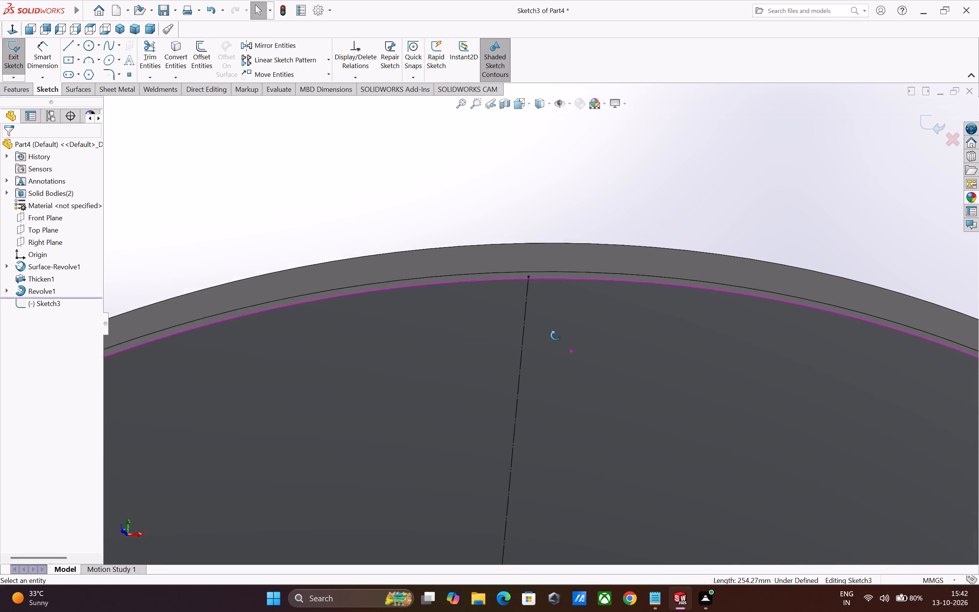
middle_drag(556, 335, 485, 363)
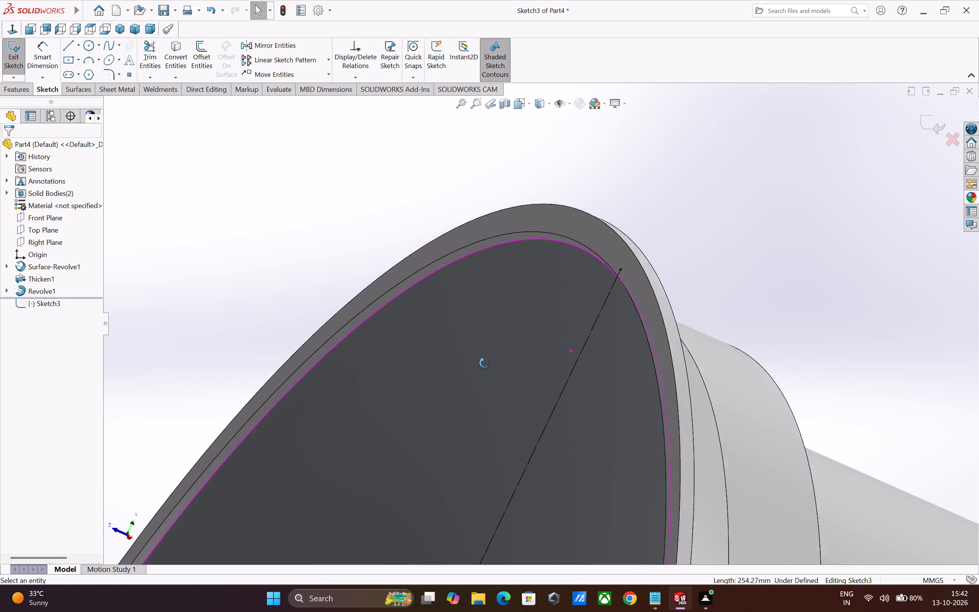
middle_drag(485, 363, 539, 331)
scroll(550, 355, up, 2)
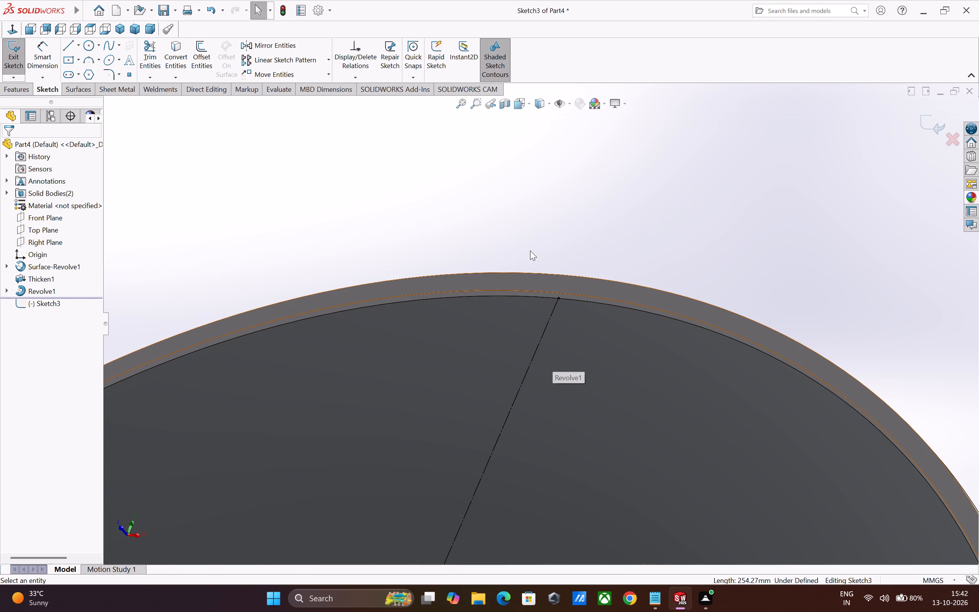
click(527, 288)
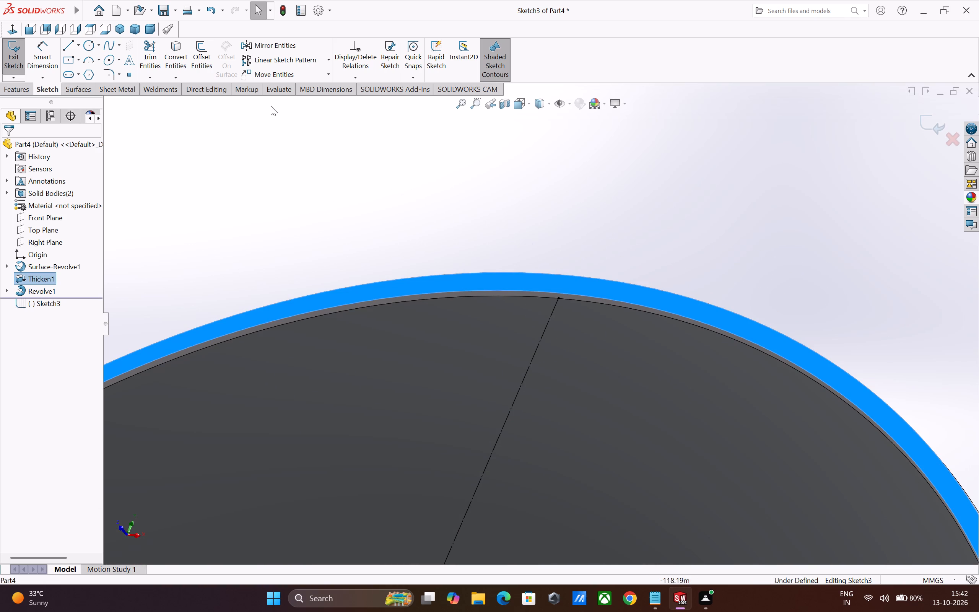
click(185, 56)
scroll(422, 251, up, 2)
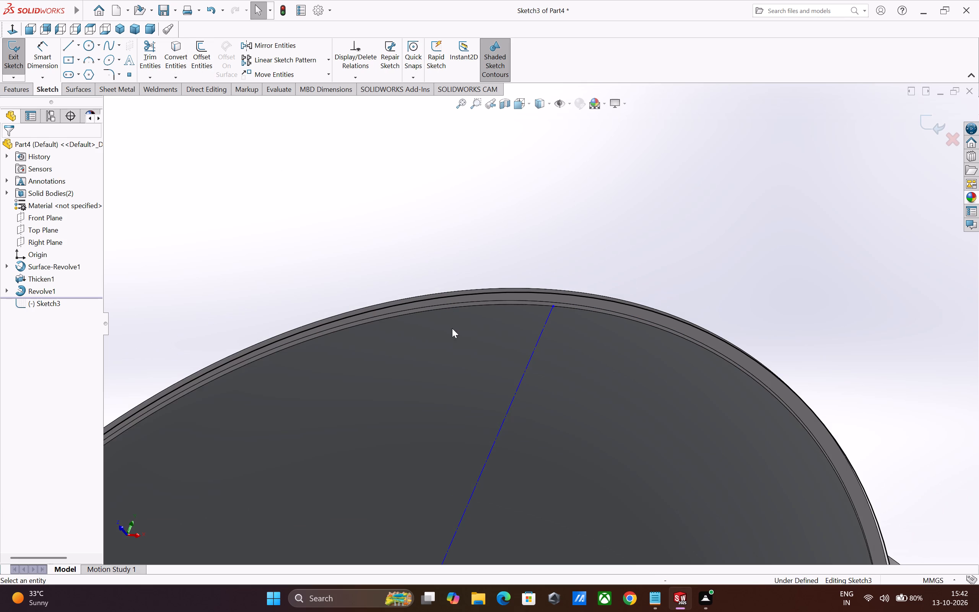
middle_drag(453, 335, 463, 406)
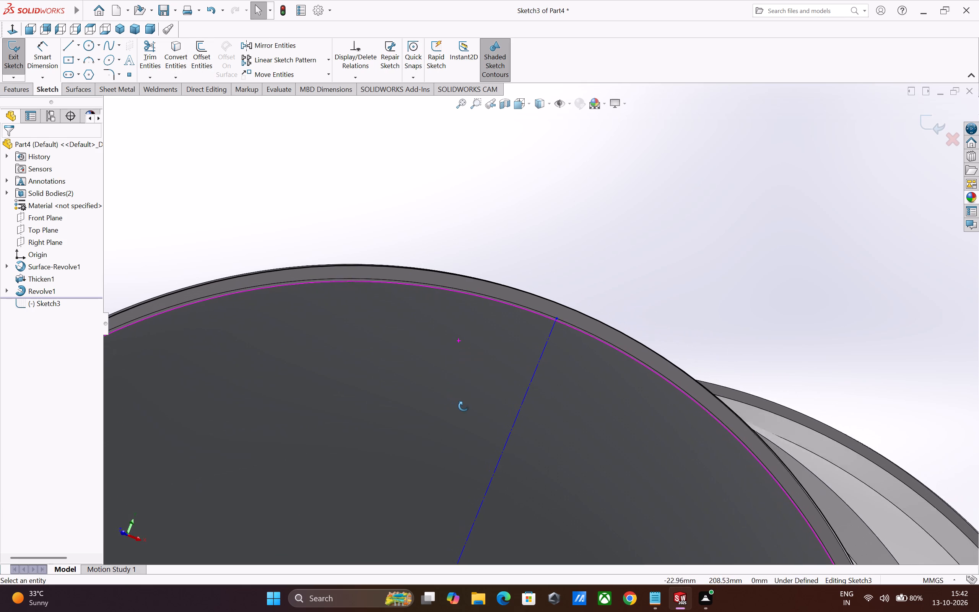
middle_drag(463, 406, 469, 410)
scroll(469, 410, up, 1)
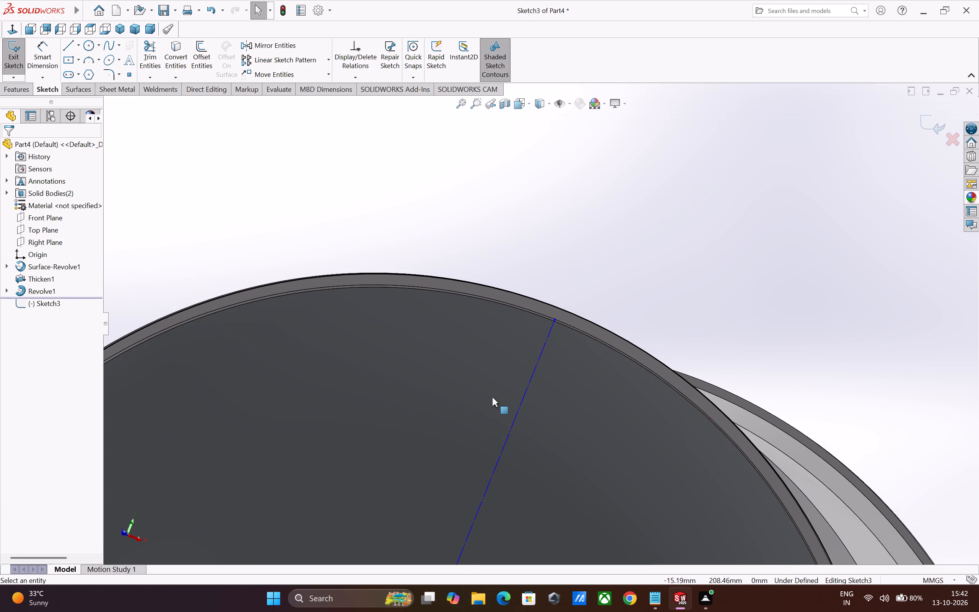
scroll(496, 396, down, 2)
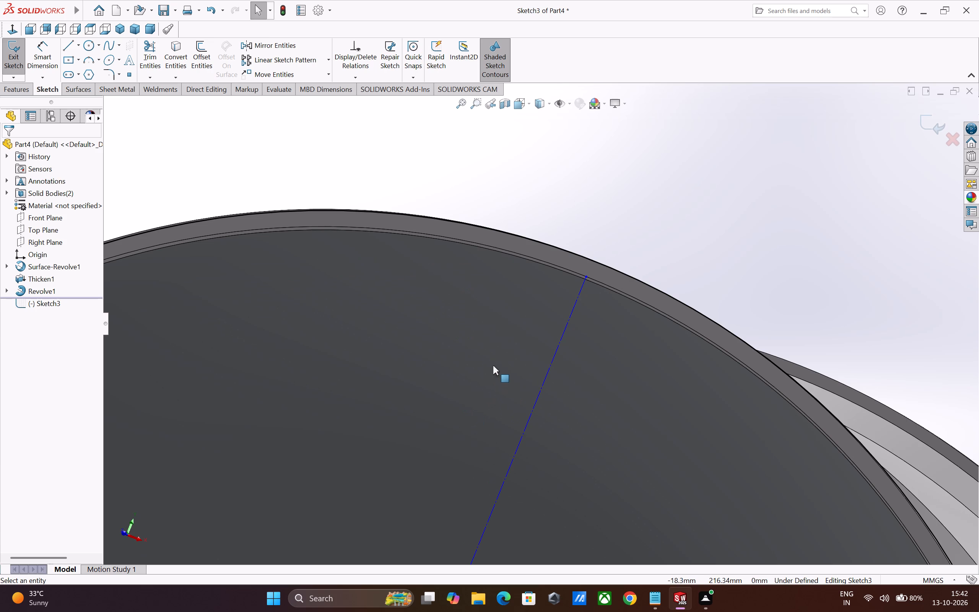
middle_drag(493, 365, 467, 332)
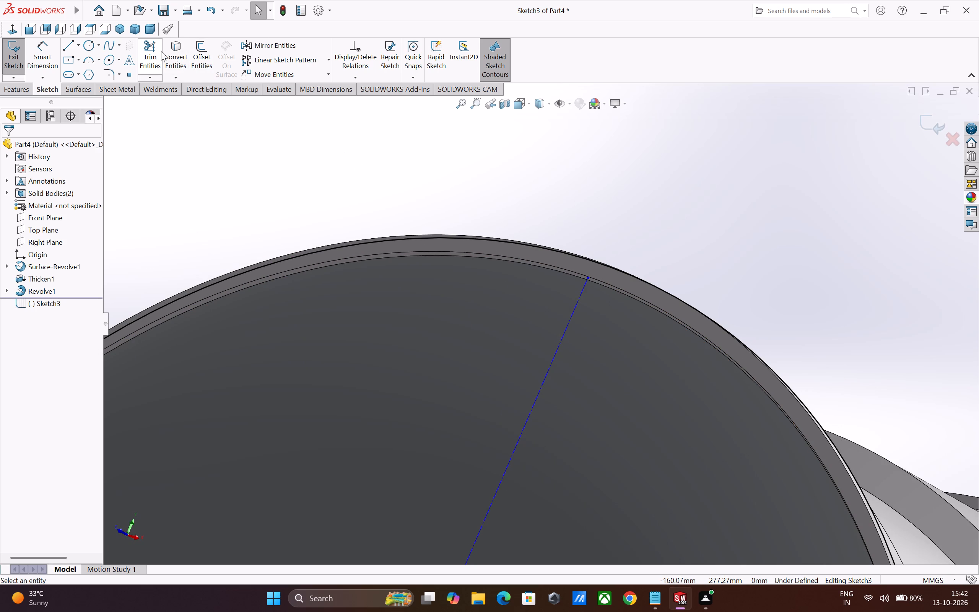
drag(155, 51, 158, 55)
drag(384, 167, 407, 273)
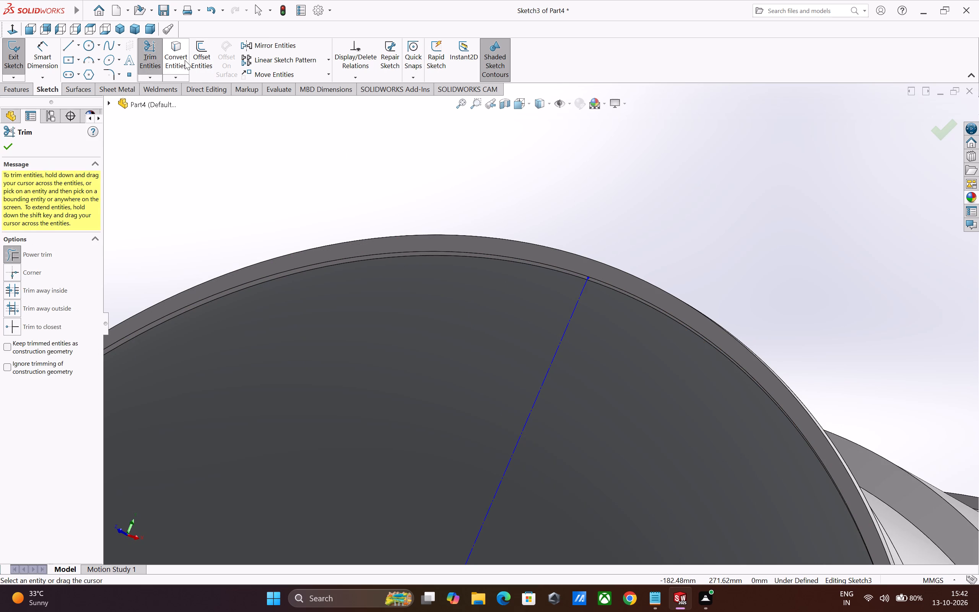
Convert the inner circular edge of the rim's front face into the sketch.
click(185, 60)
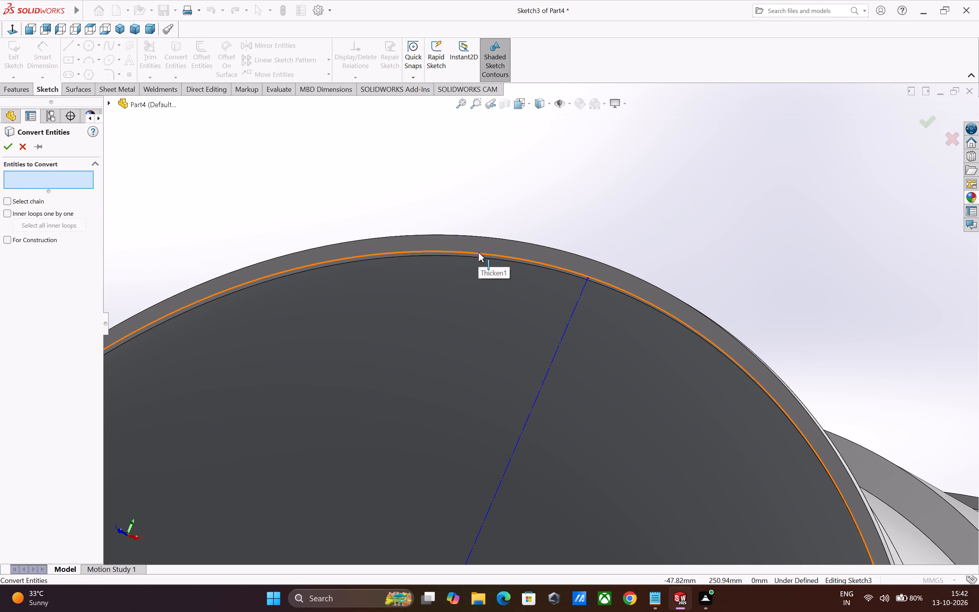
click(478, 252)
click(11, 146)
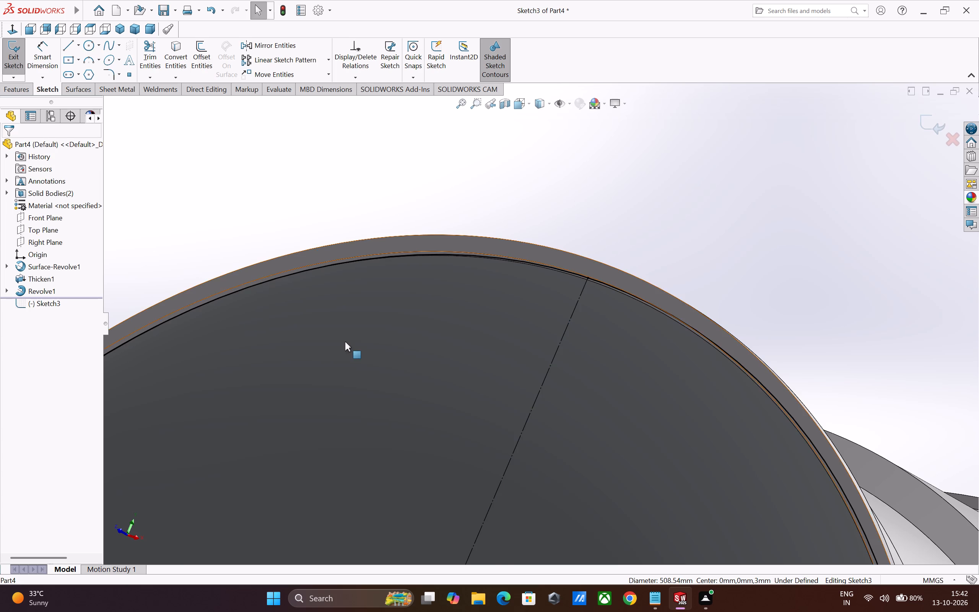
Examine the hub circle, construction line and converted rim edge with the view normal to the sketch.
middle_drag(345, 342, 369, 379)
scroll(375, 380, up, 5)
middle_drag(377, 380, 398, 388)
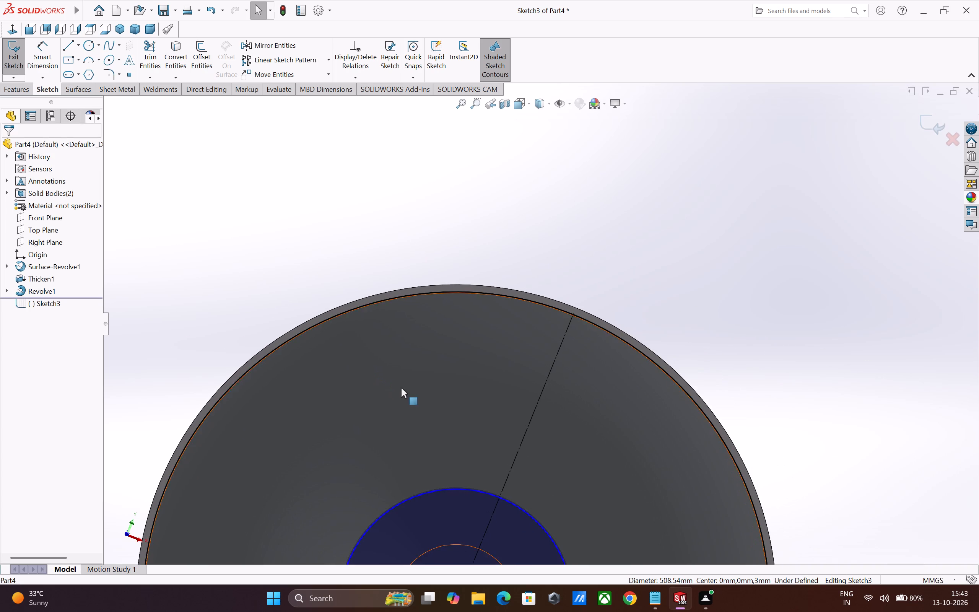
click(530, 106)
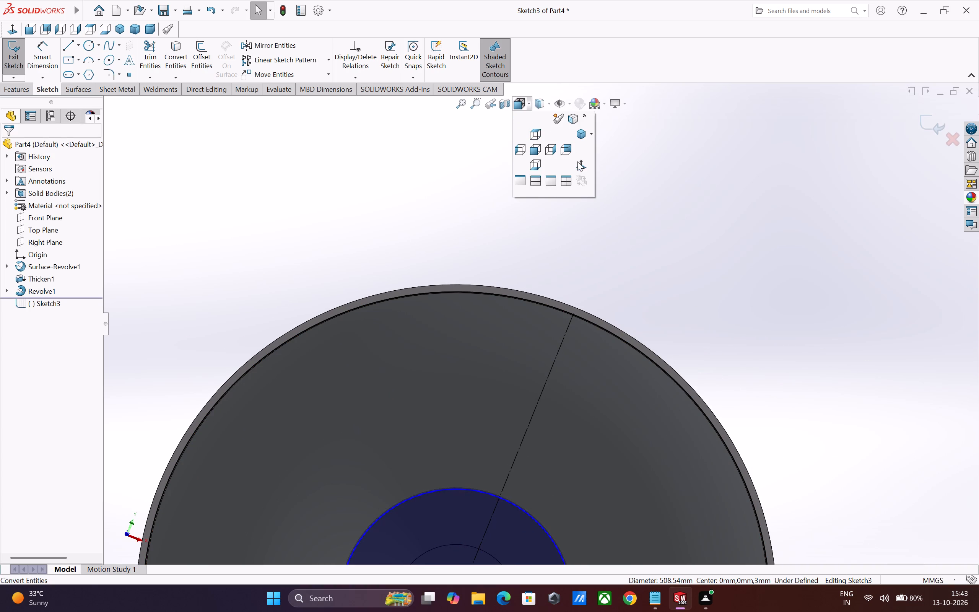
click(578, 162)
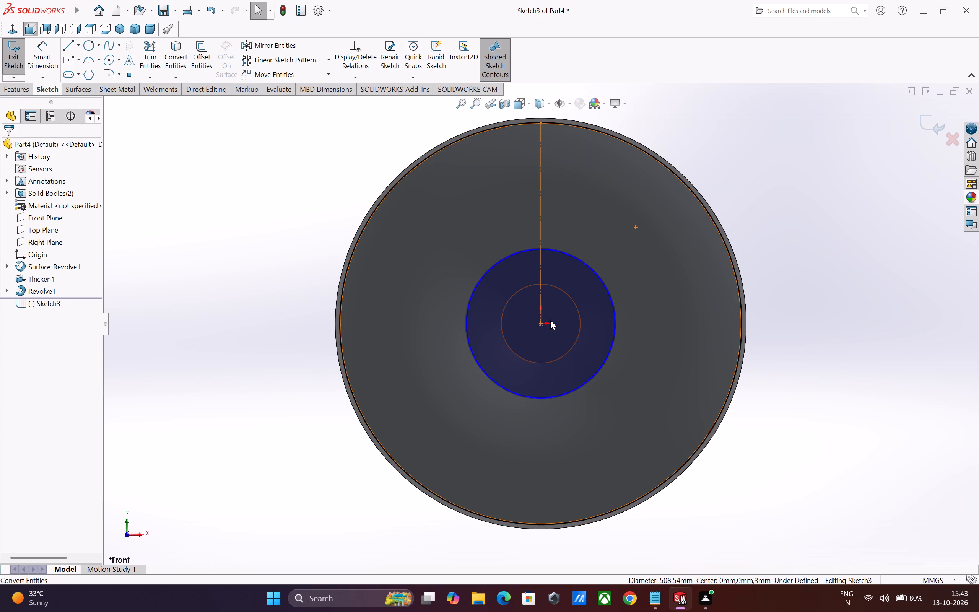
scroll(497, 298, down, 2)
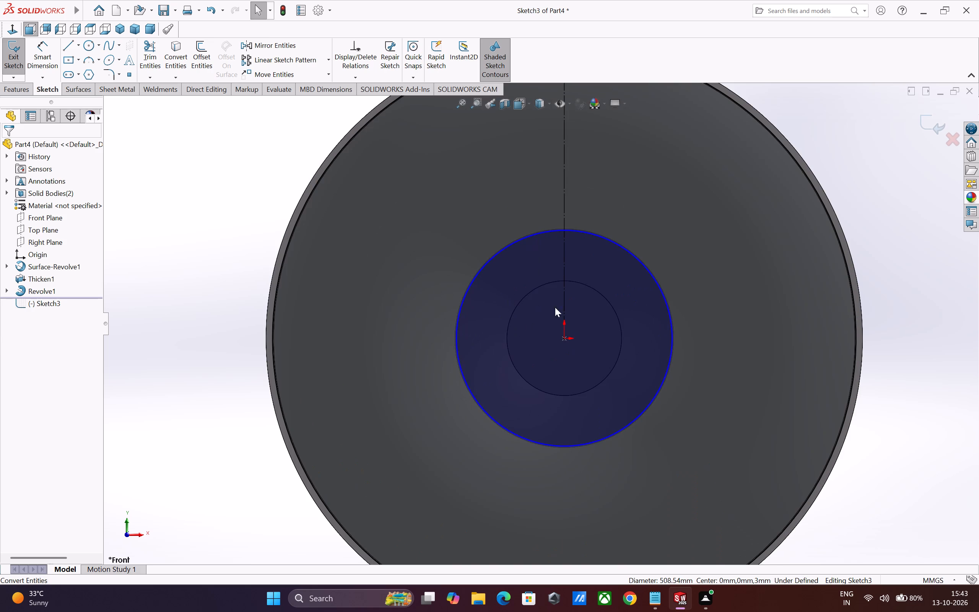
scroll(553, 212, down, 1)
scroll(596, 249, up, 3)
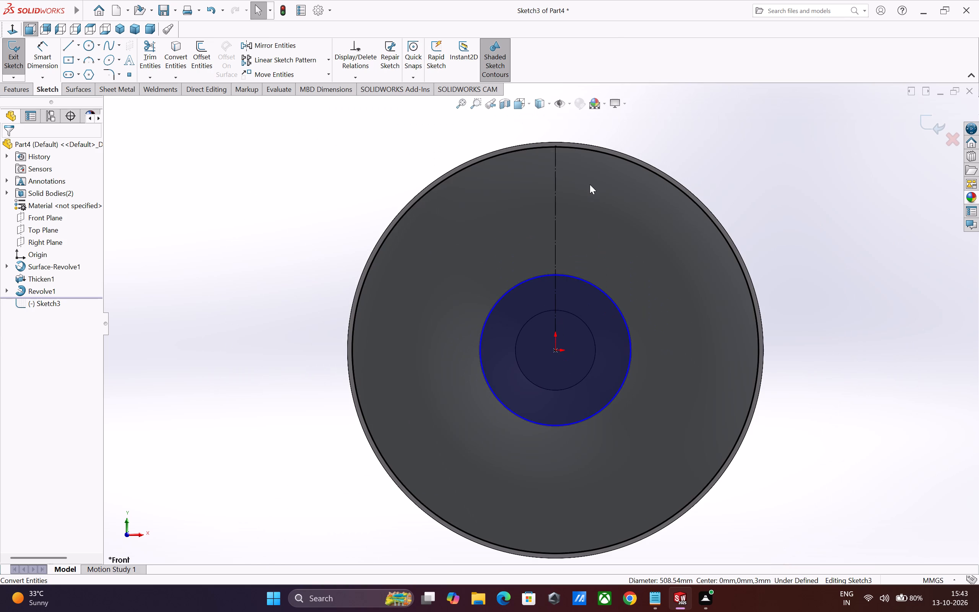
scroll(610, 190, up, 3)
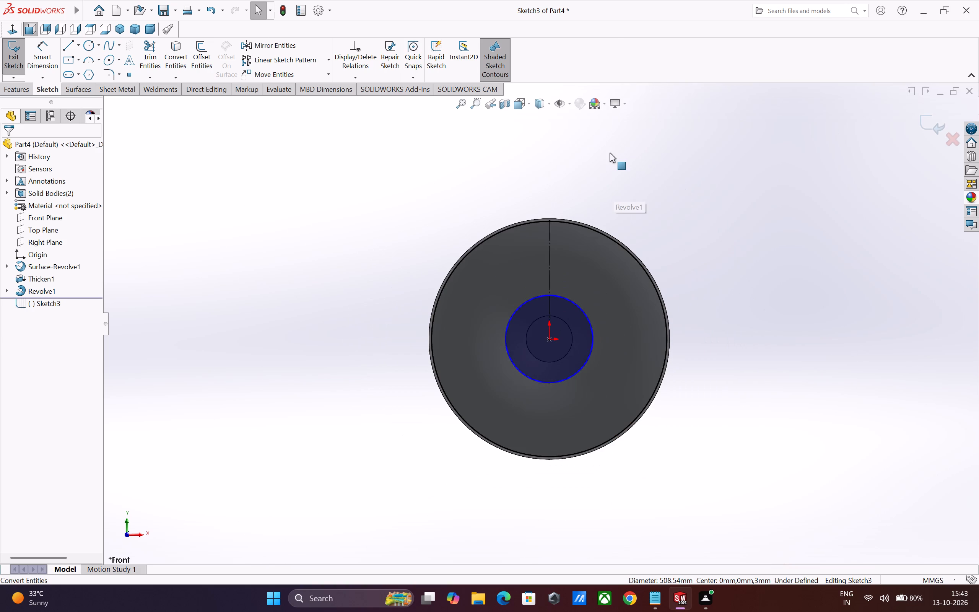
scroll(606, 150, down, 2)
scroll(606, 192, down, 1)
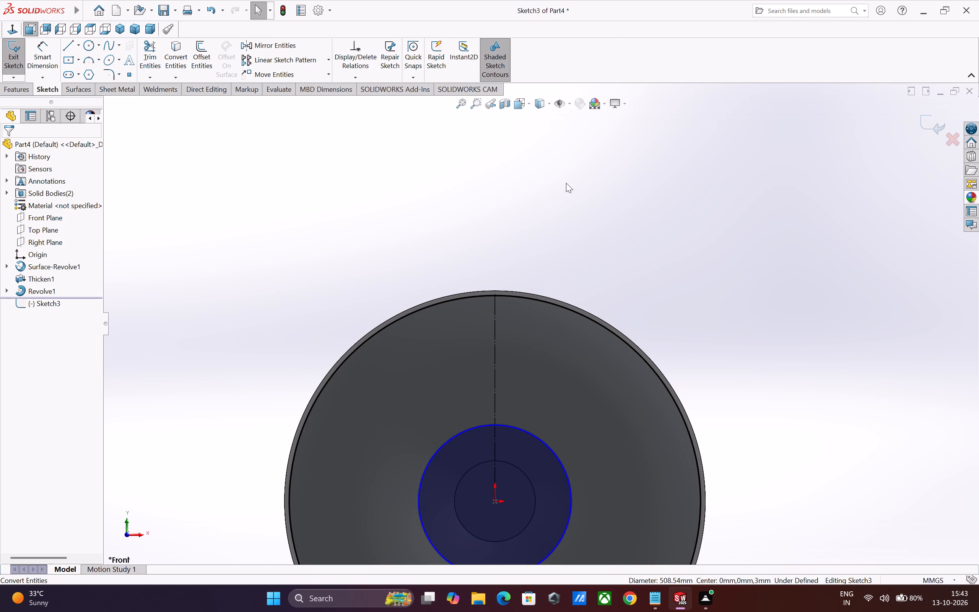
Exit the wheel-face sketch and change its sketch plane to the rim's front annular face.
click(926, 120)
right_click(41, 305)
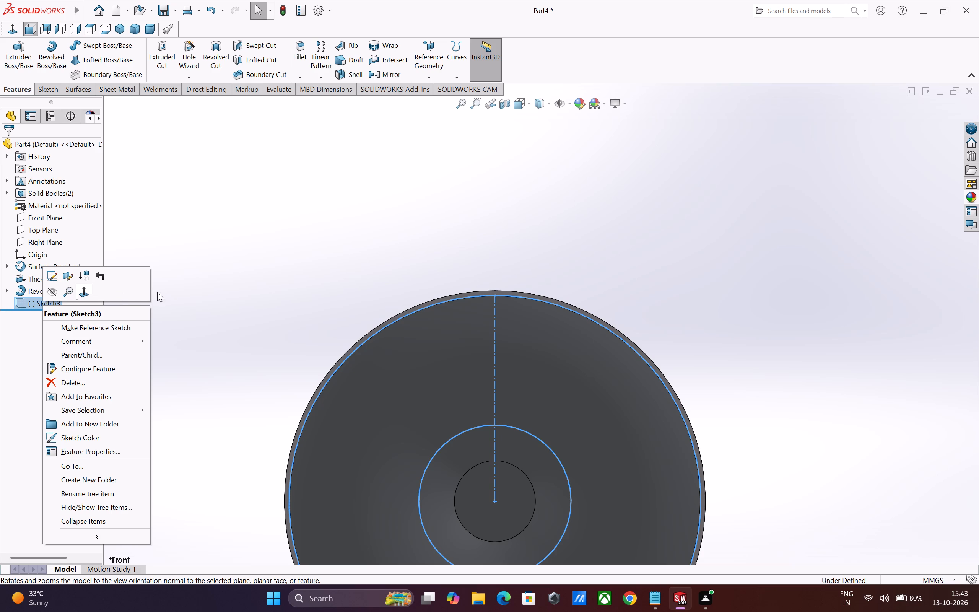
click(70, 279)
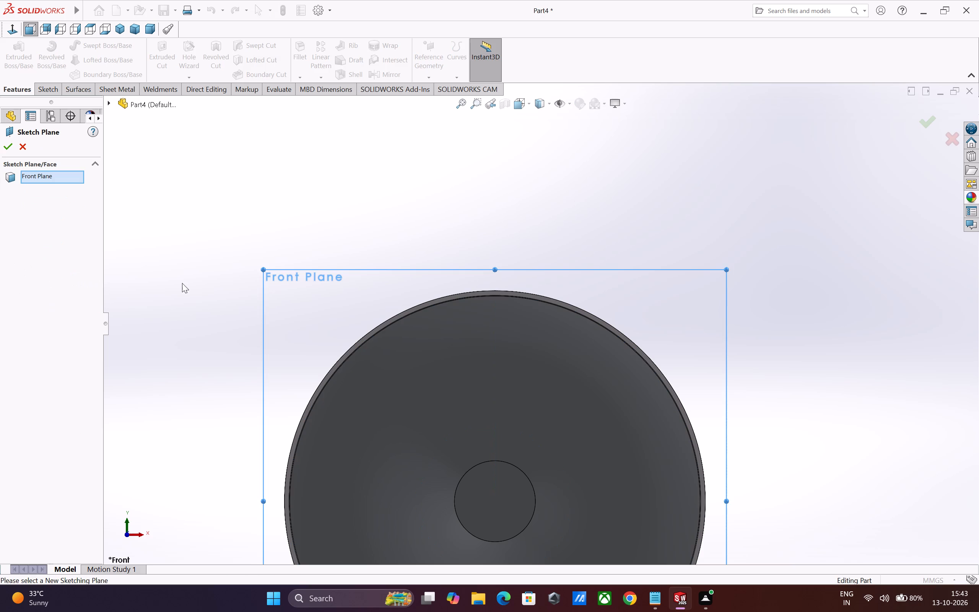
right_click(66, 179)
right_click(64, 171)
right_click(57, 180)
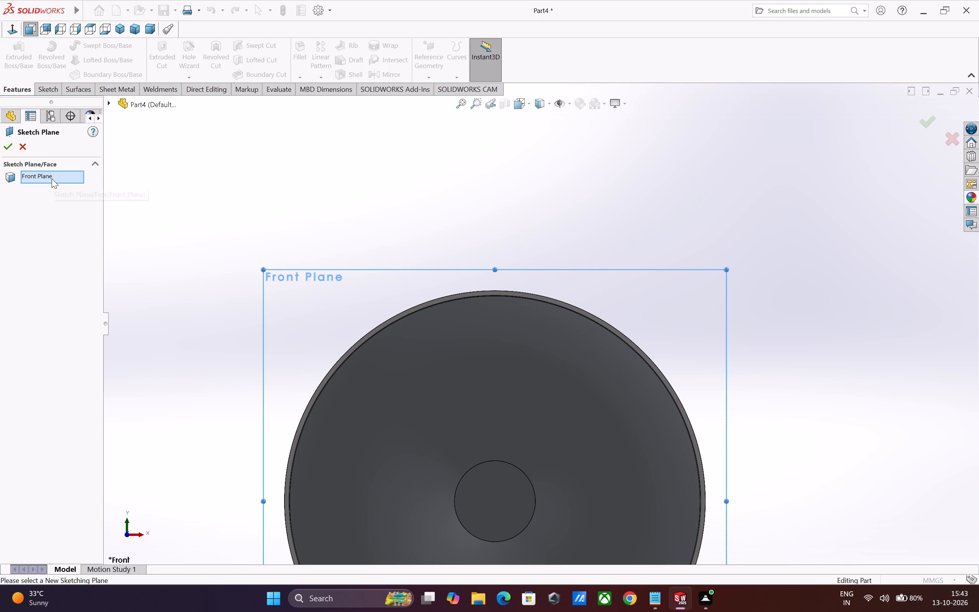
right_click(52, 179)
right_click(52, 179)
right_click(45, 179)
click(68, 184)
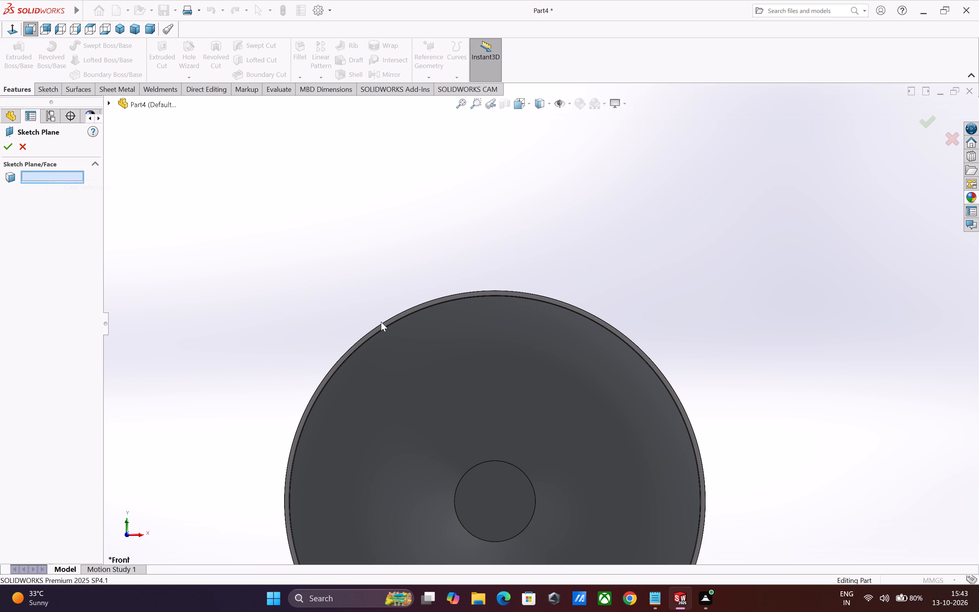
click(384, 324)
click(12, 145)
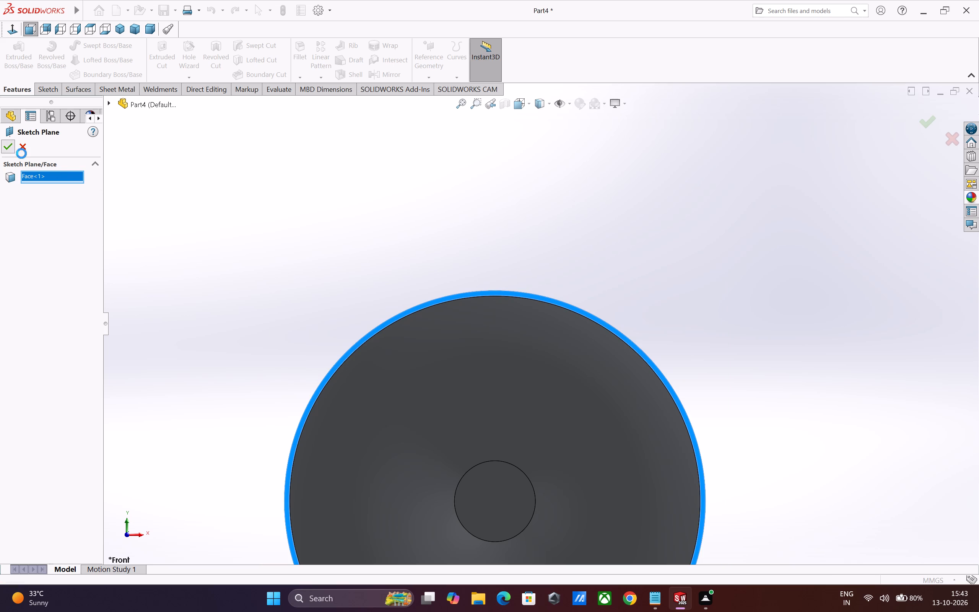
scroll(282, 307, up, 2)
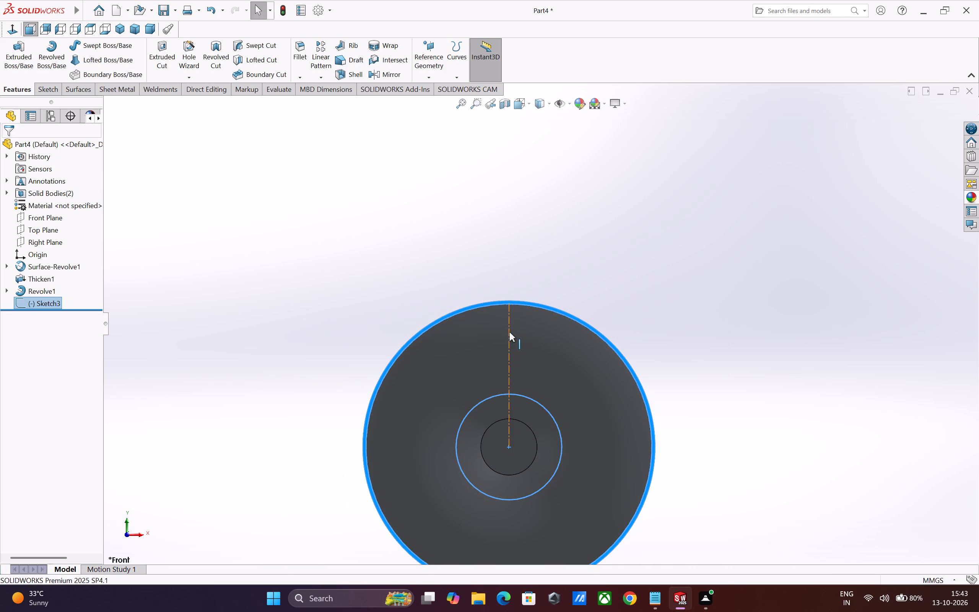
scroll(525, 331, up, 2)
click(602, 283)
Reopen the wheel-face sketch for editing and dimension the hub circle to a diameter of 140 mm.
scroll(604, 335, down, 1)
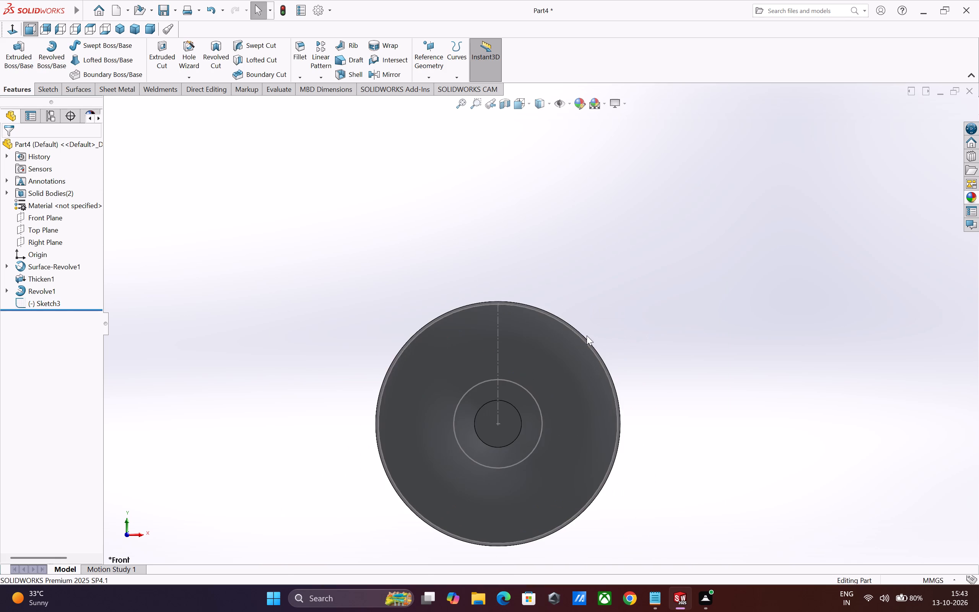
scroll(587, 335, down, 2)
click(49, 299)
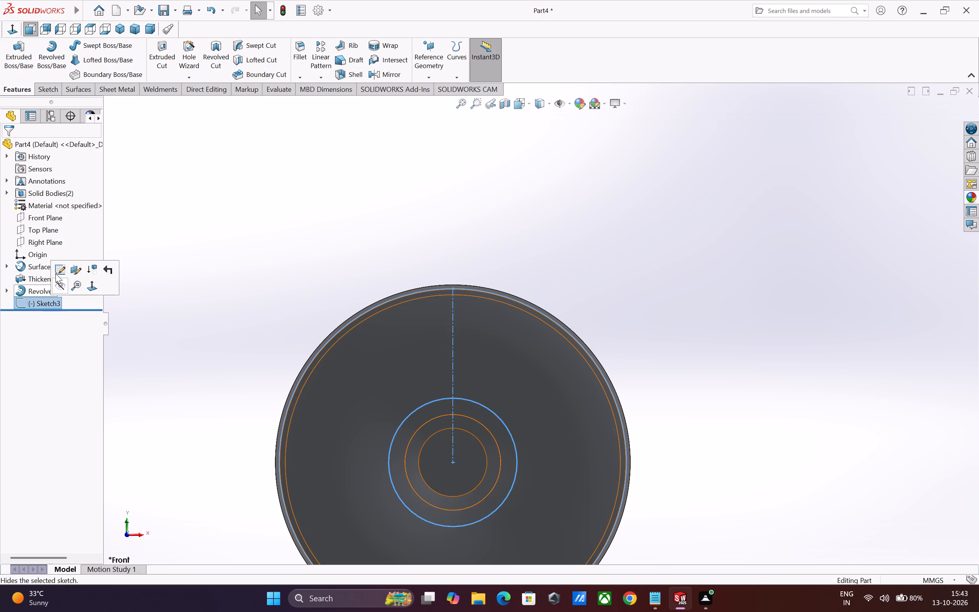
click(56, 273)
scroll(581, 216, down, 1)
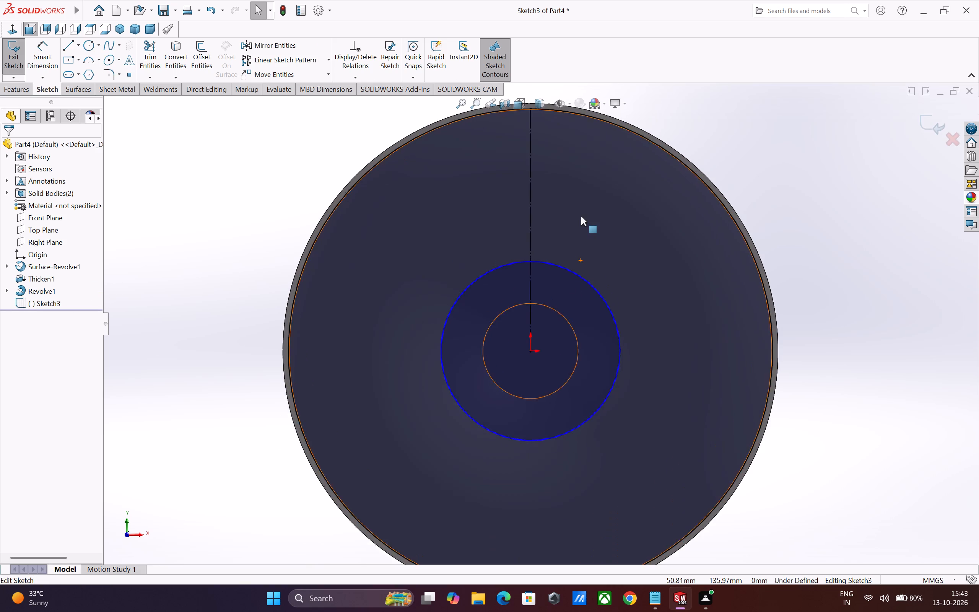
scroll(581, 216, down, 1)
scroll(603, 245, down, 1)
scroll(605, 269, up, 1)
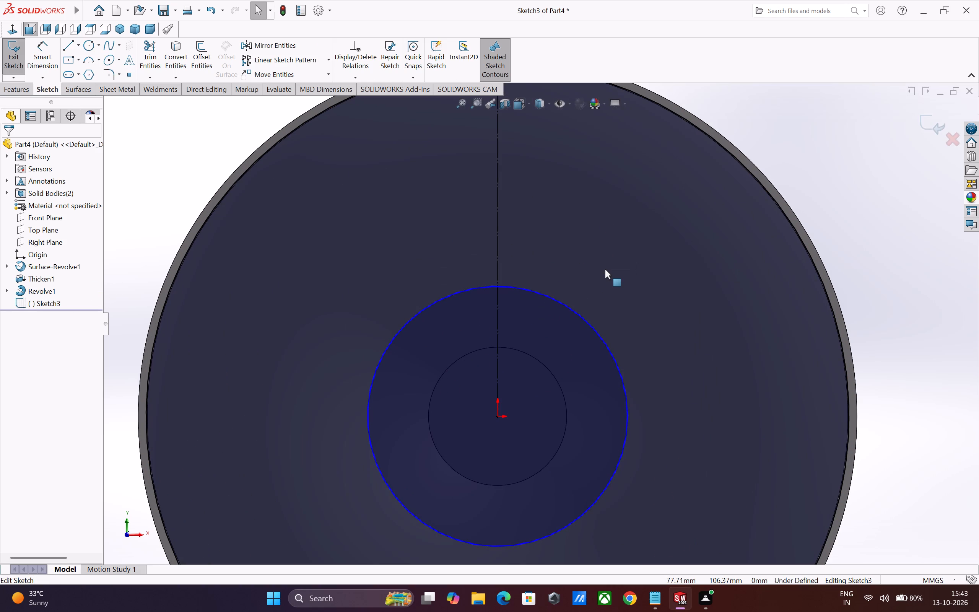
scroll(605, 269, up, 2)
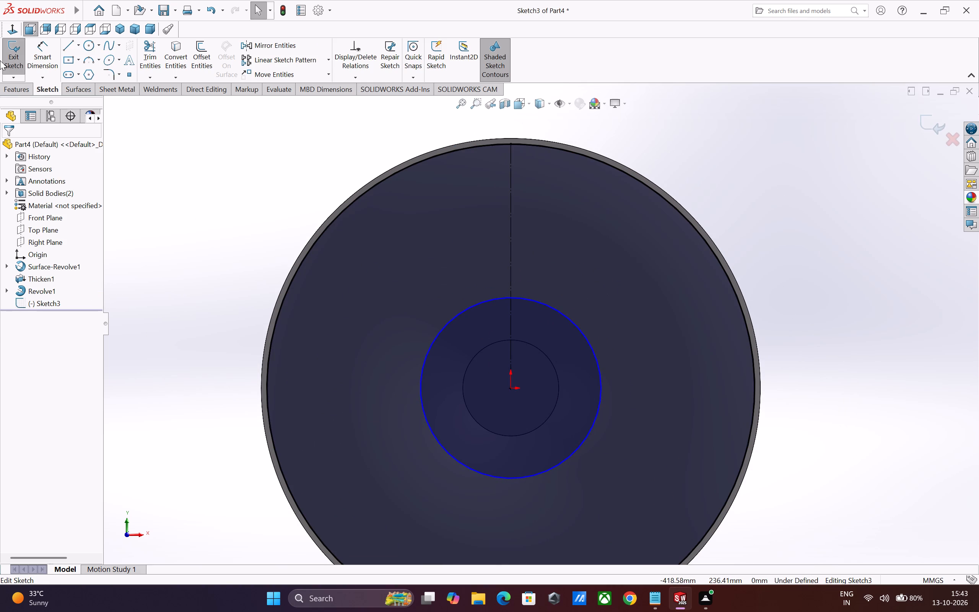
click(49, 51)
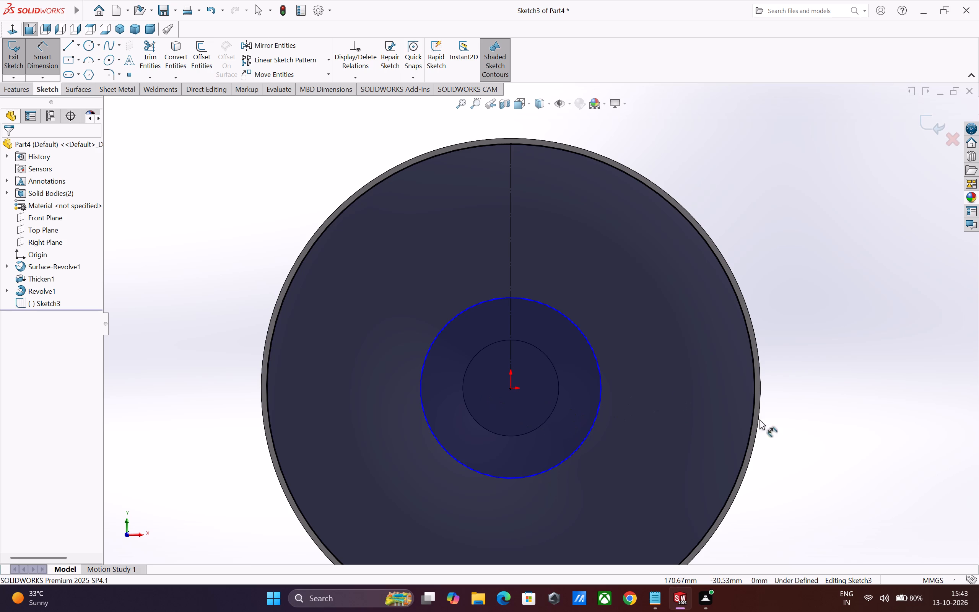
click(603, 384)
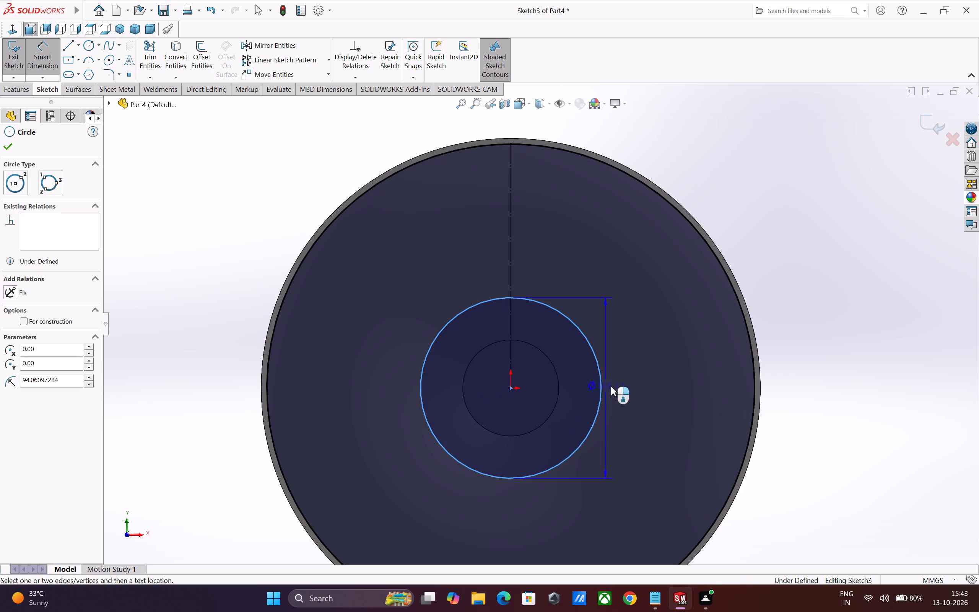
click(644, 386)
text(140)
key(Return)
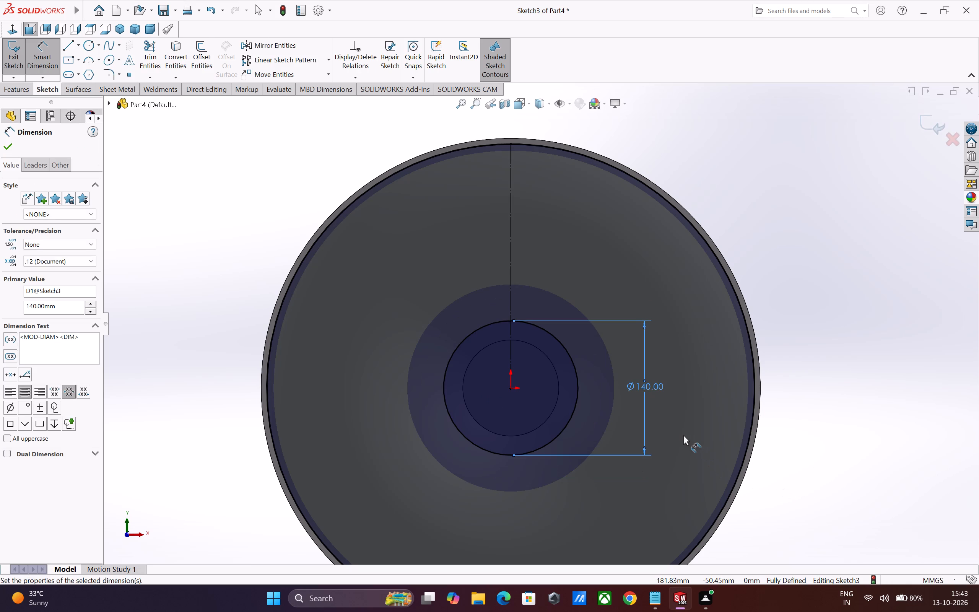
Draw two connected lines left of the construction line: about 120 mm inward from the converted rim edge, and about 76 mm on to the hub circle.
scroll(646, 346, down, 1)
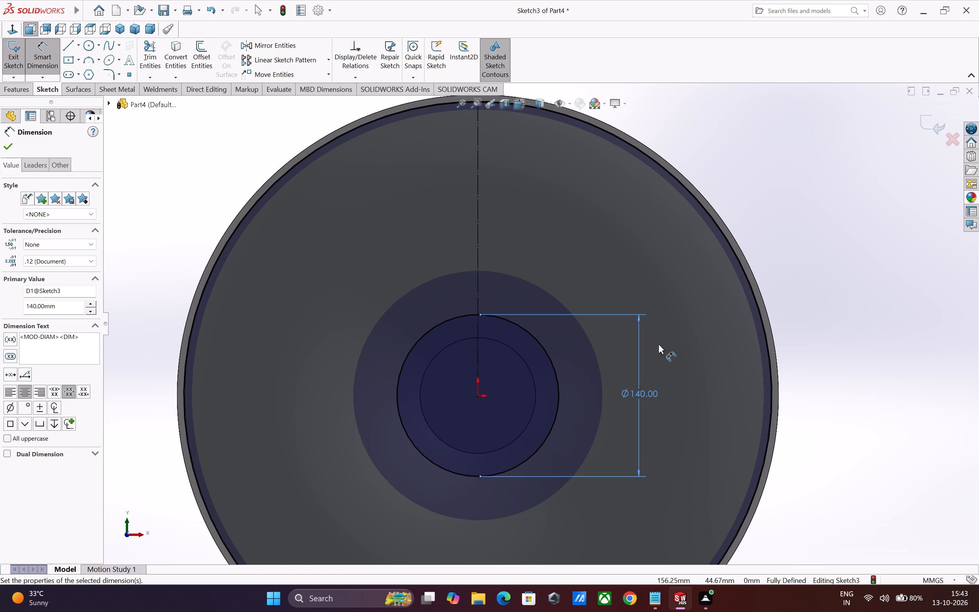
scroll(709, 347, up, 1)
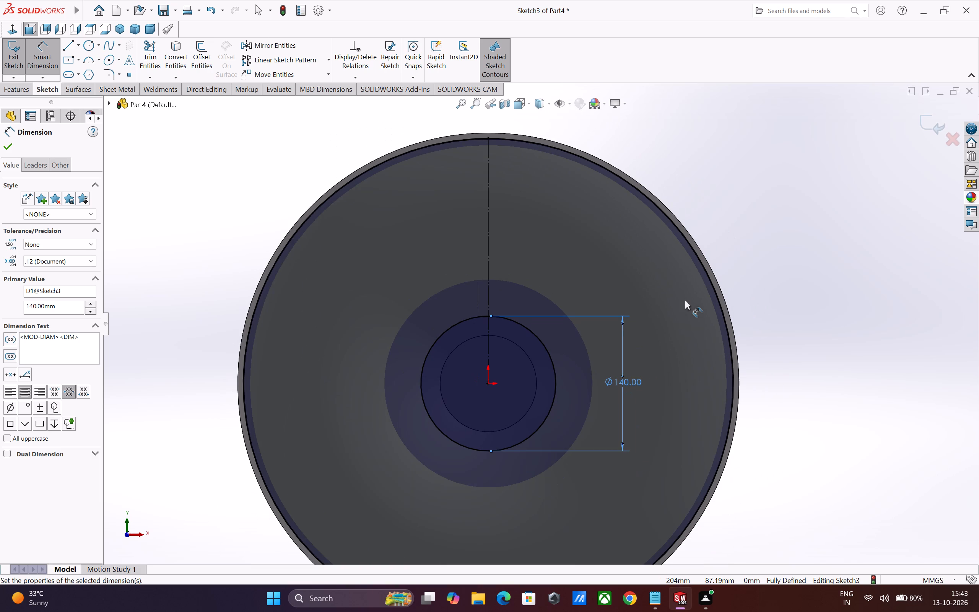
scroll(685, 299, up, 2)
scroll(649, 256, up, 2)
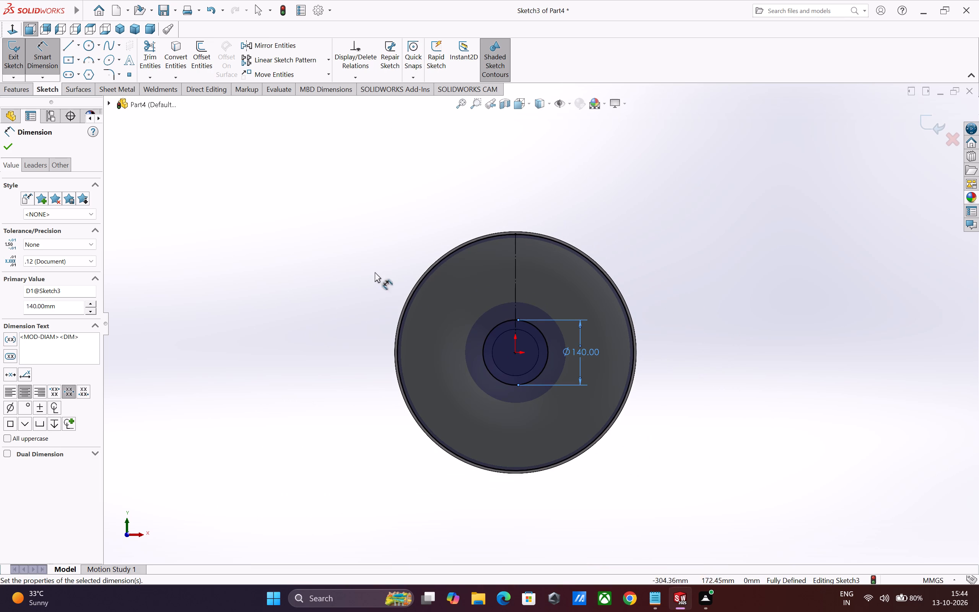
click(70, 46)
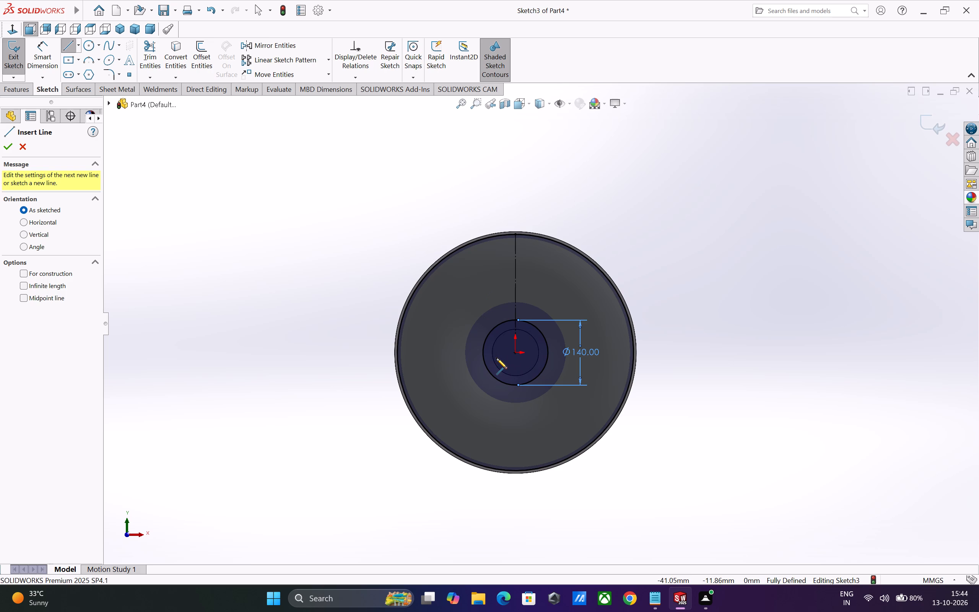
scroll(505, 372, down, 3)
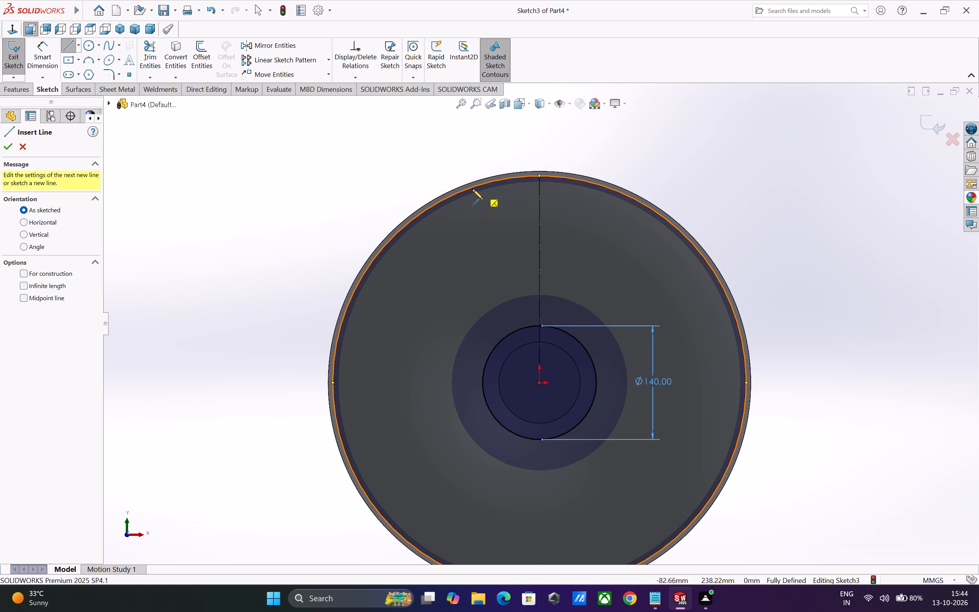
click(473, 189)
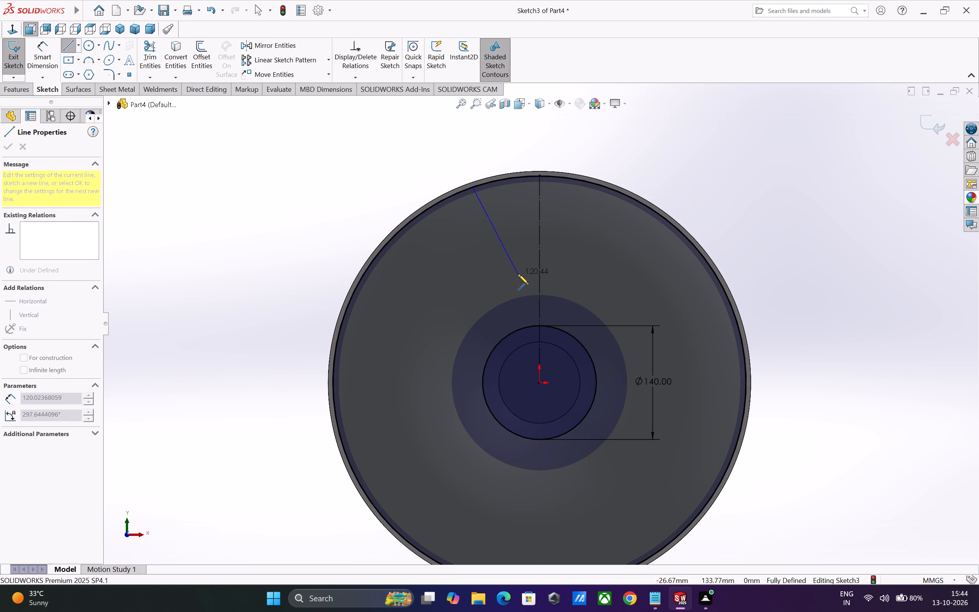
click(518, 274)
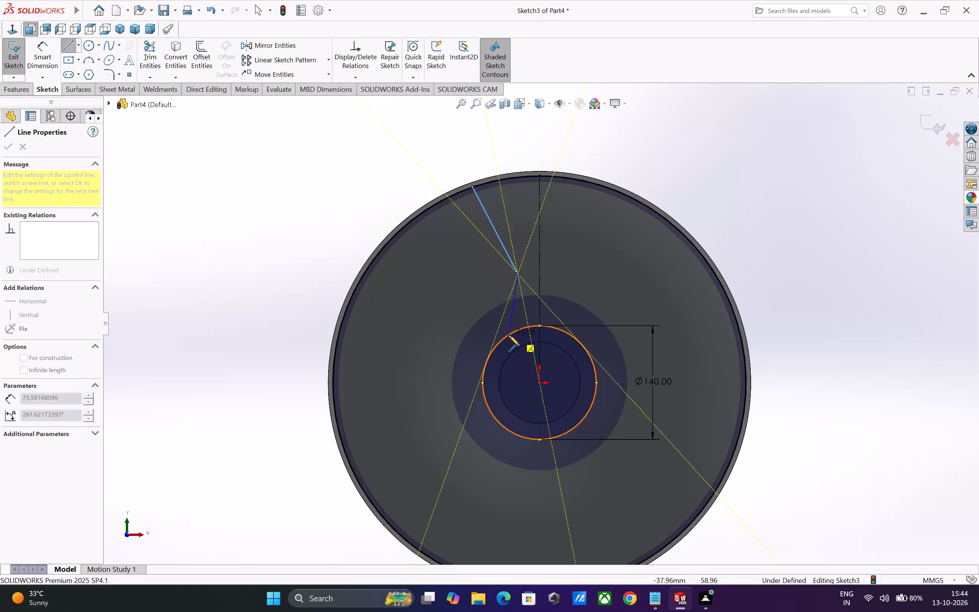
click(509, 335)
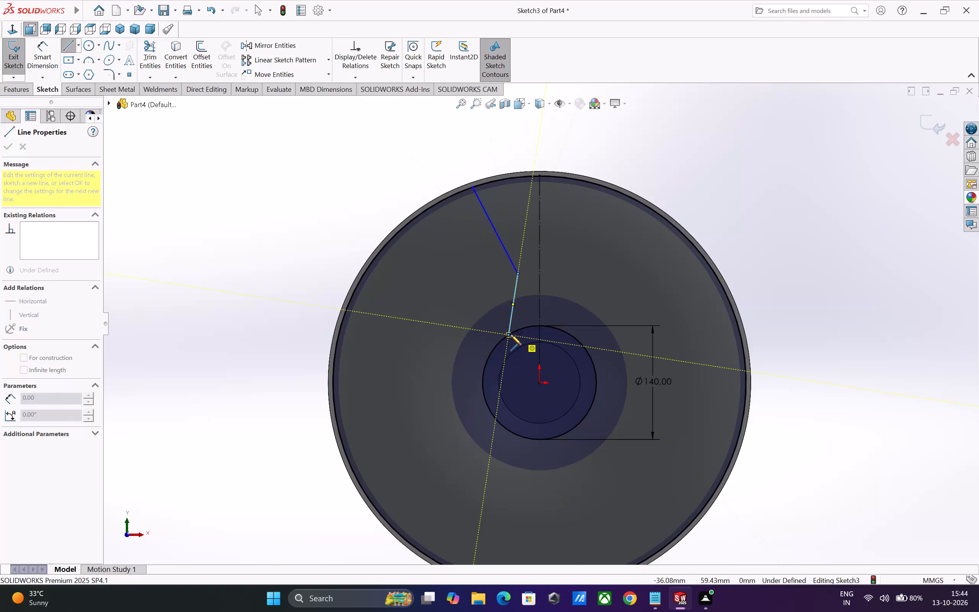
key(Escape)
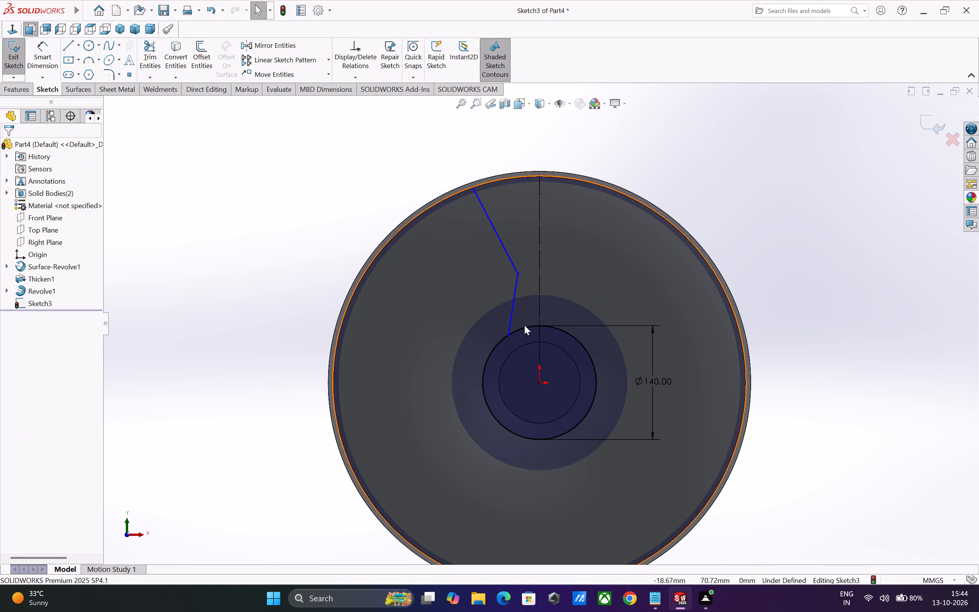
Dimension the lower line's endpoint on the hub circle at 20 mm from the vertical construction line.
scroll(522, 324, down, 4)
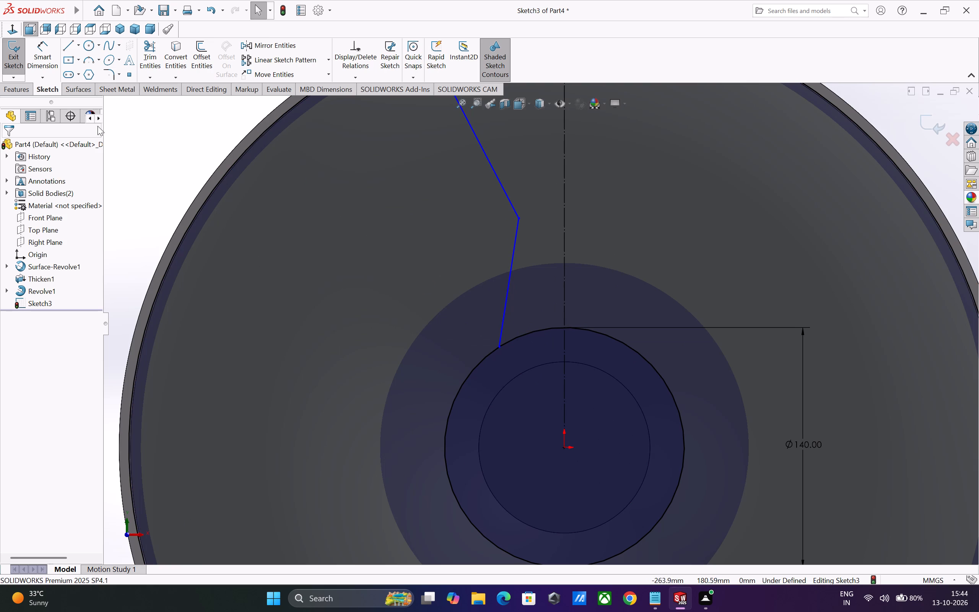
drag(44, 59, 51, 62)
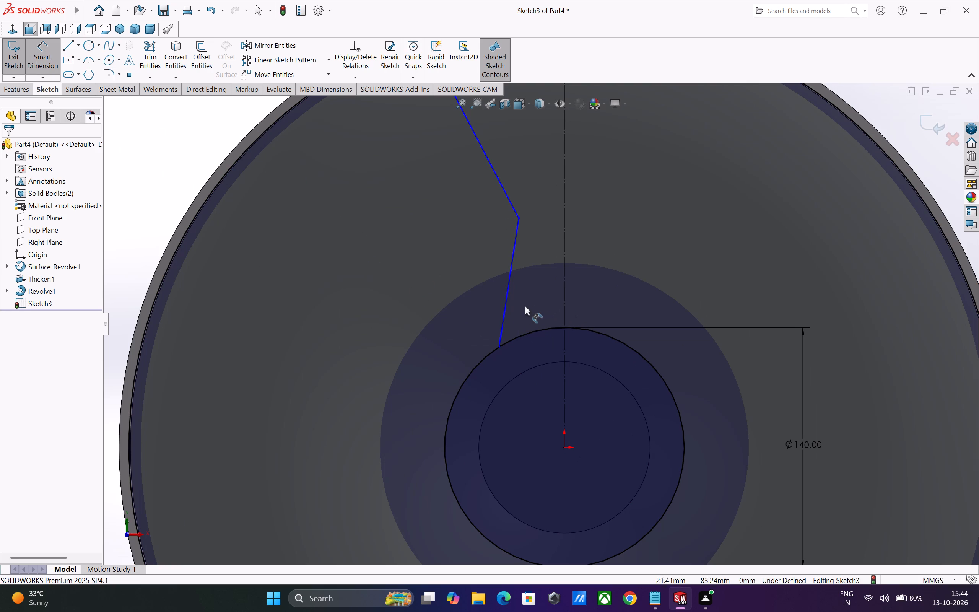
click(499, 347)
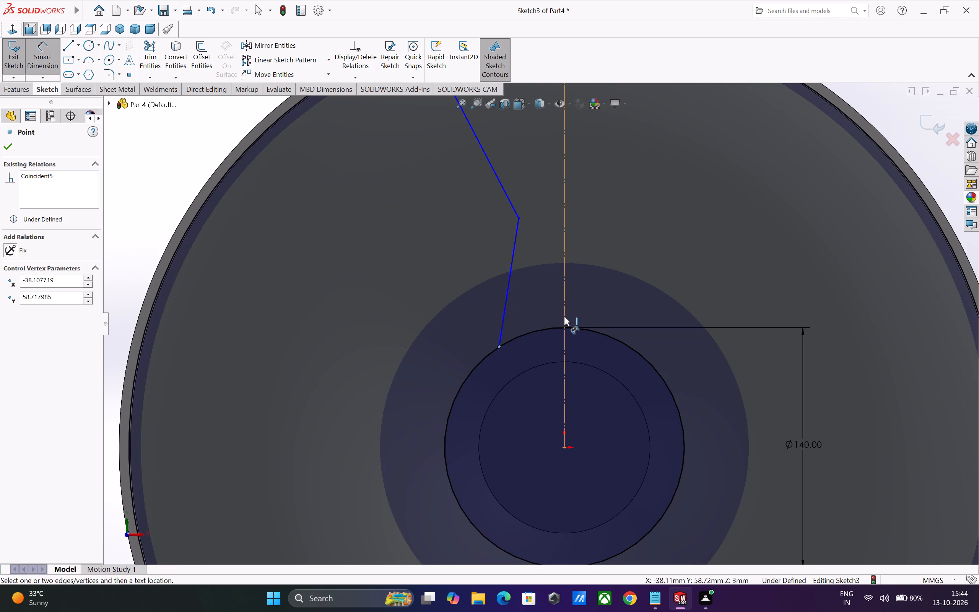
click(564, 316)
click(529, 298)
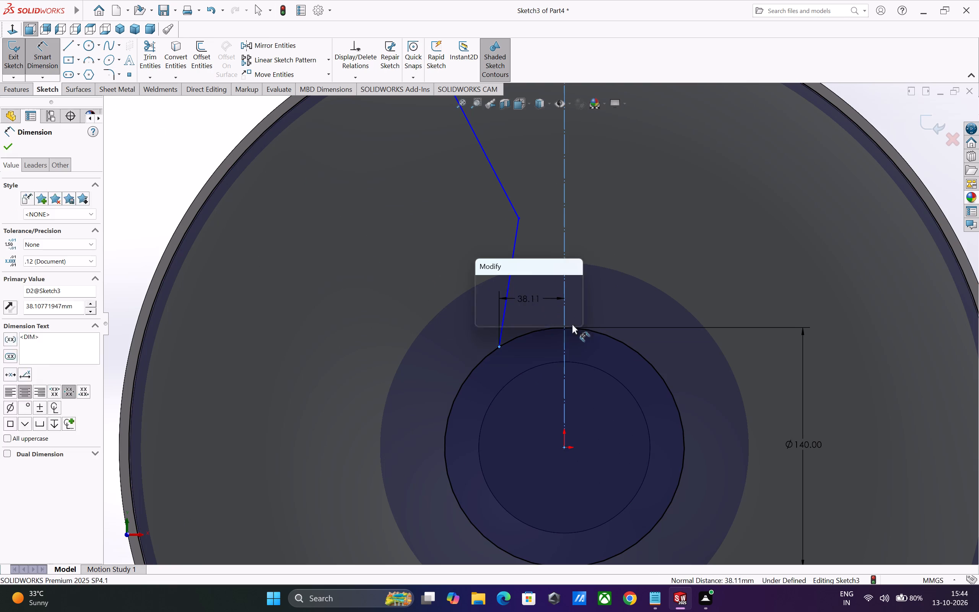
text(20)
key(Return)
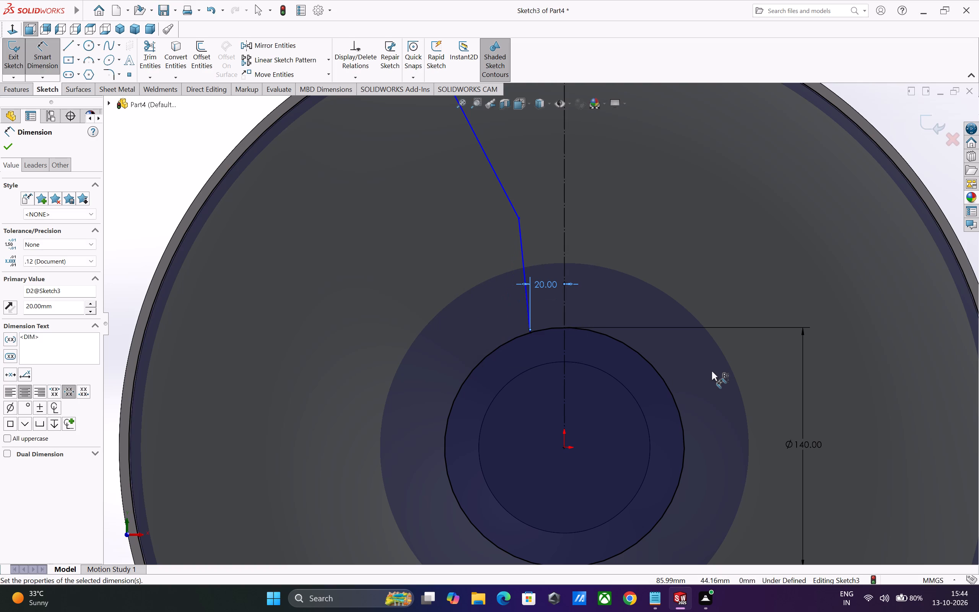
Dimension the corner point between the two lines at 10 mm from the vertical construction line.
scroll(592, 293, down, 2)
click(481, 189)
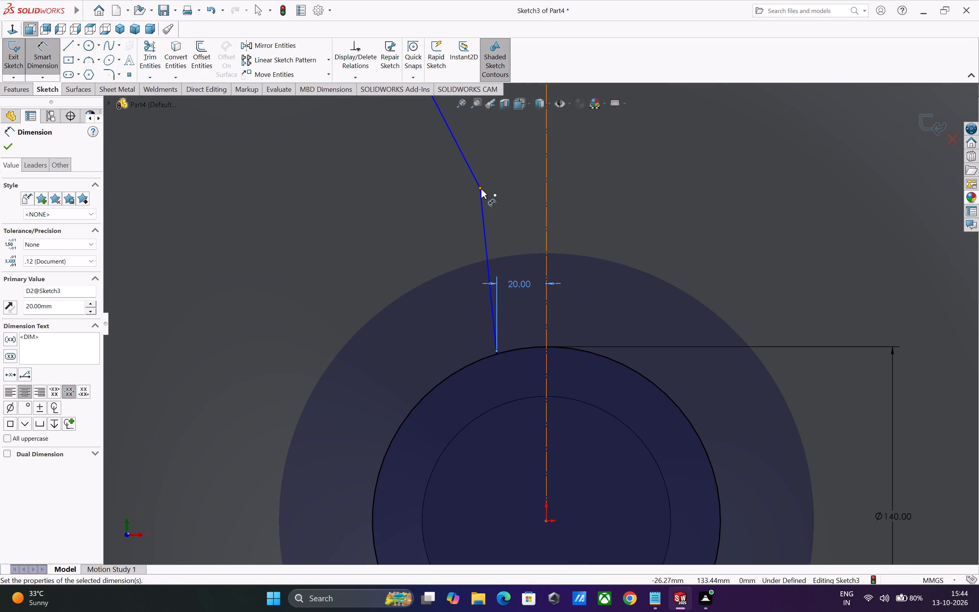
click(520, 155)
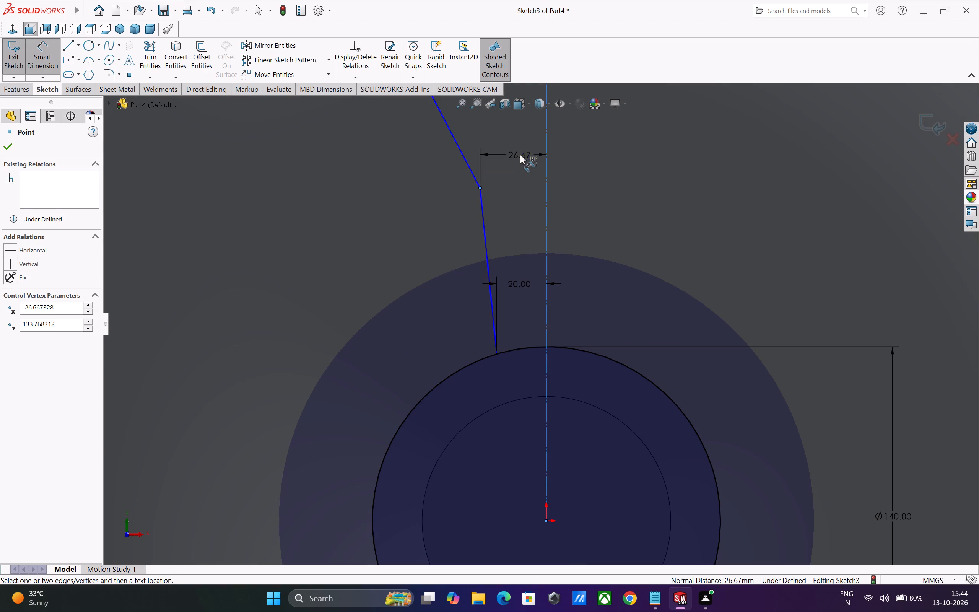
text(10)
key(Return)
Dimension the upper line's endpoint on the rim edge at 90 mm from the vertical construction line.
scroll(605, 260, up, 2)
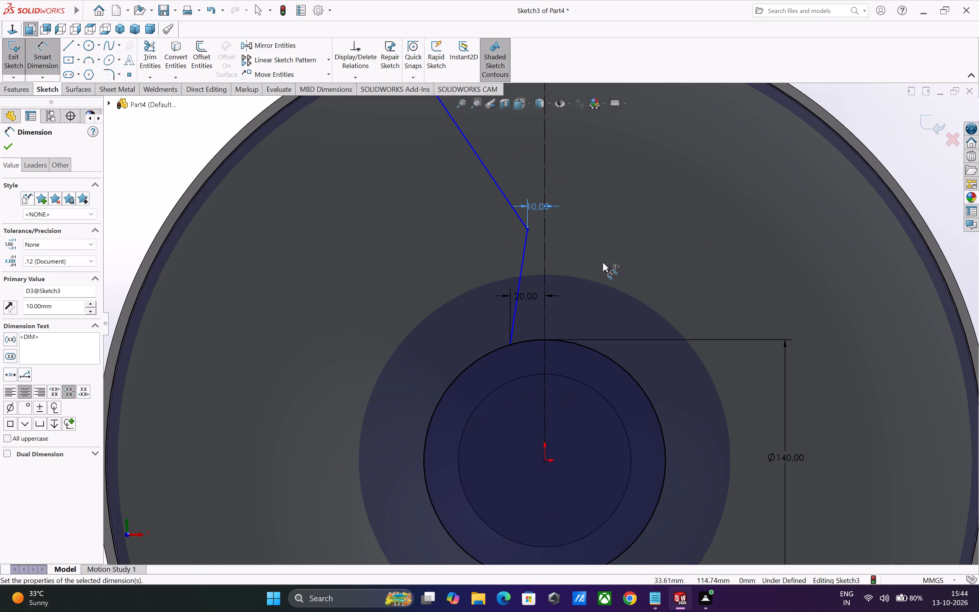
scroll(563, 244, up, 3)
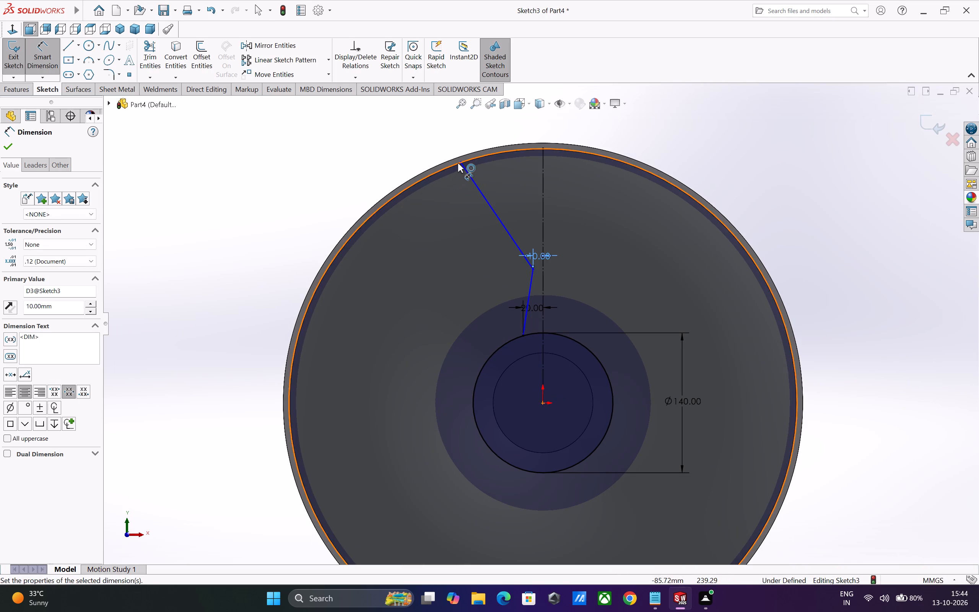
click(460, 161)
click(491, 131)
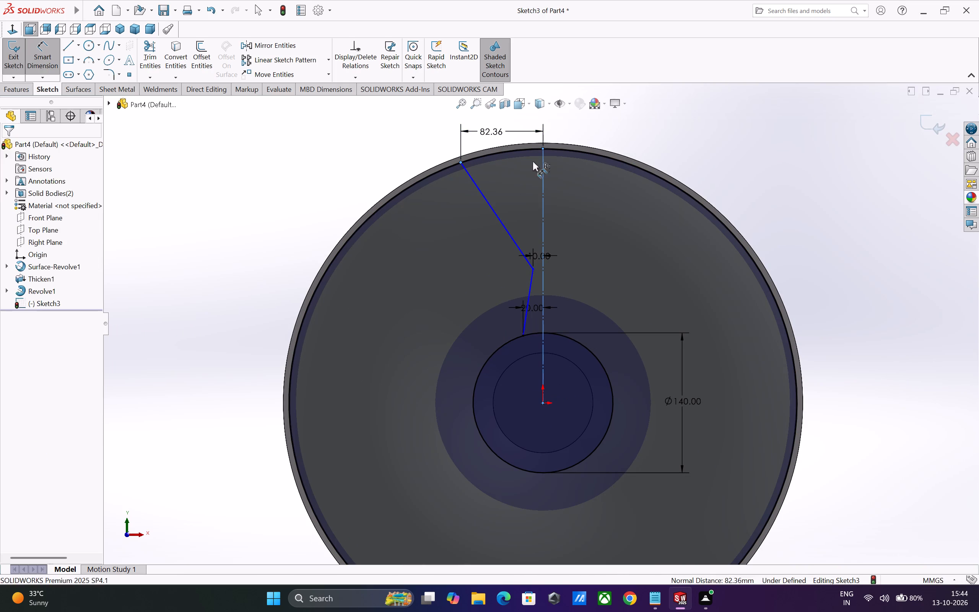
text(90)
key(Return)
scroll(645, 291, up, 2)
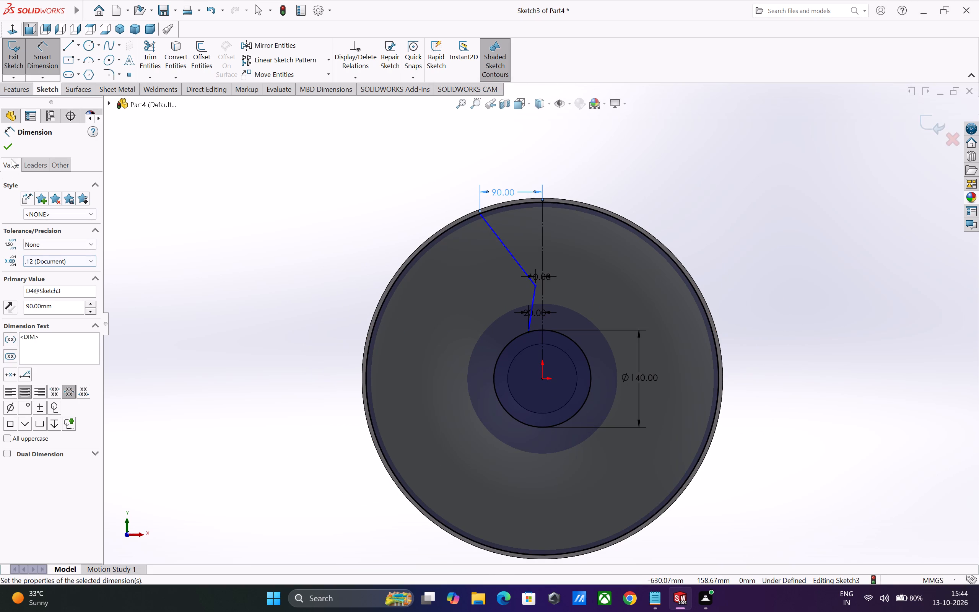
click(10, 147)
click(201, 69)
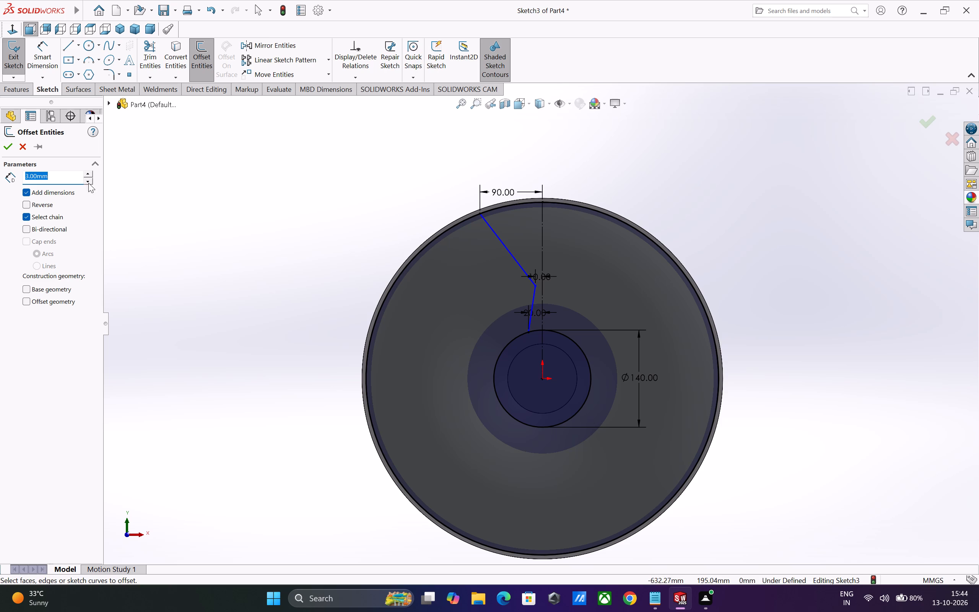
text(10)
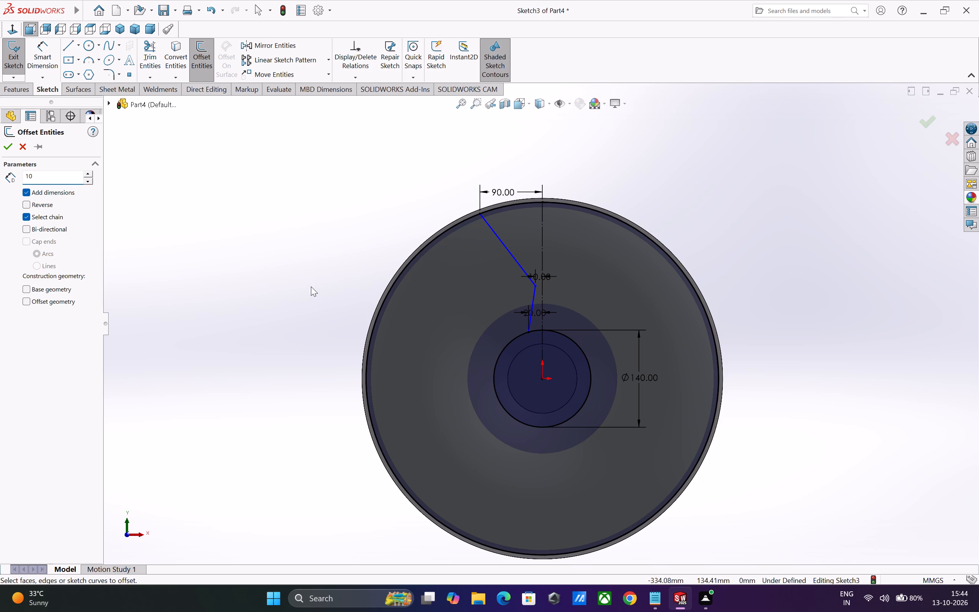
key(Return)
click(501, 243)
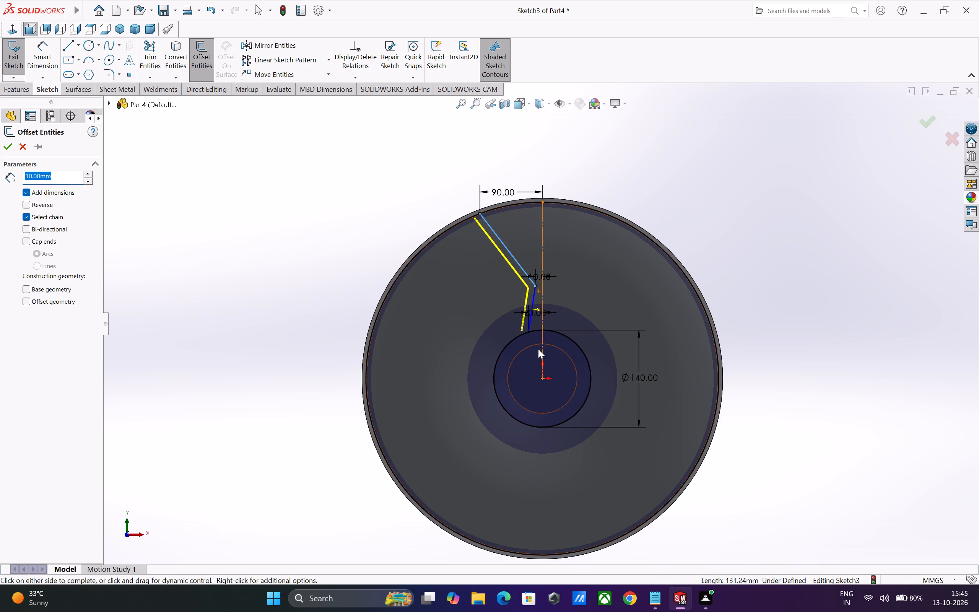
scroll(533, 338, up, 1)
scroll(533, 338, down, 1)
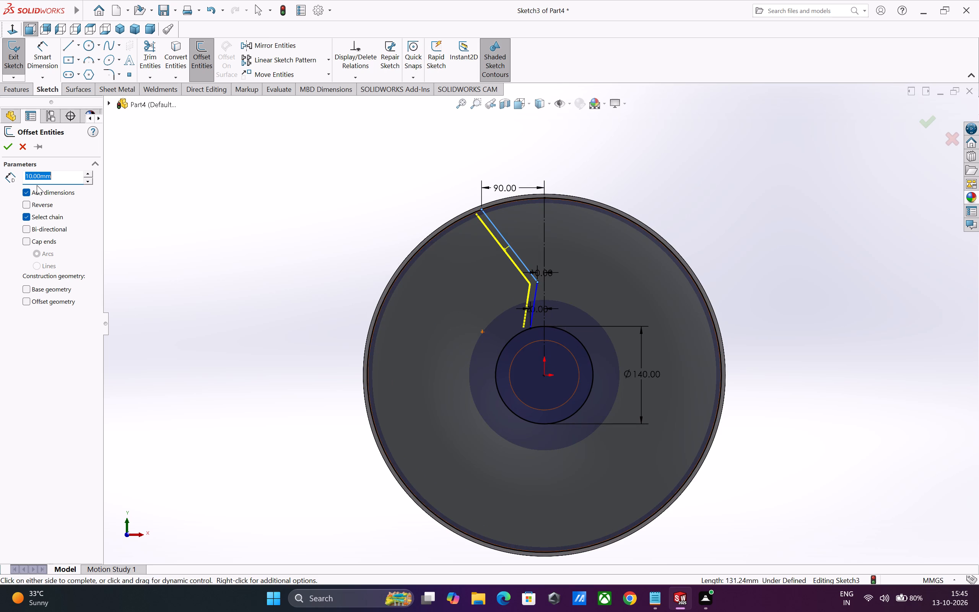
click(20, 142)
Fillet the corner between the upper and lower spoke lines with a 15 mm radius.
click(109, 75)
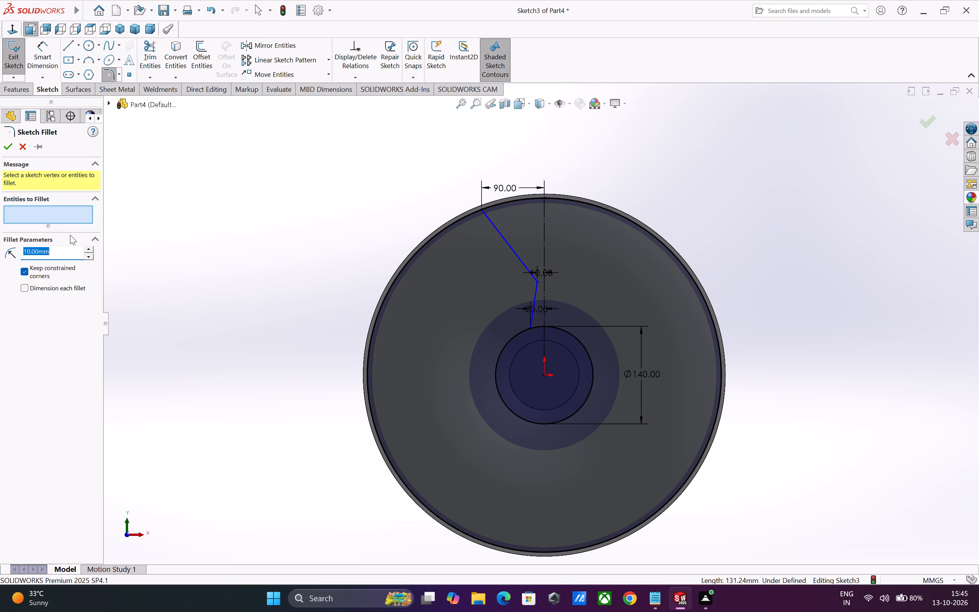
text(15)
key(Return)
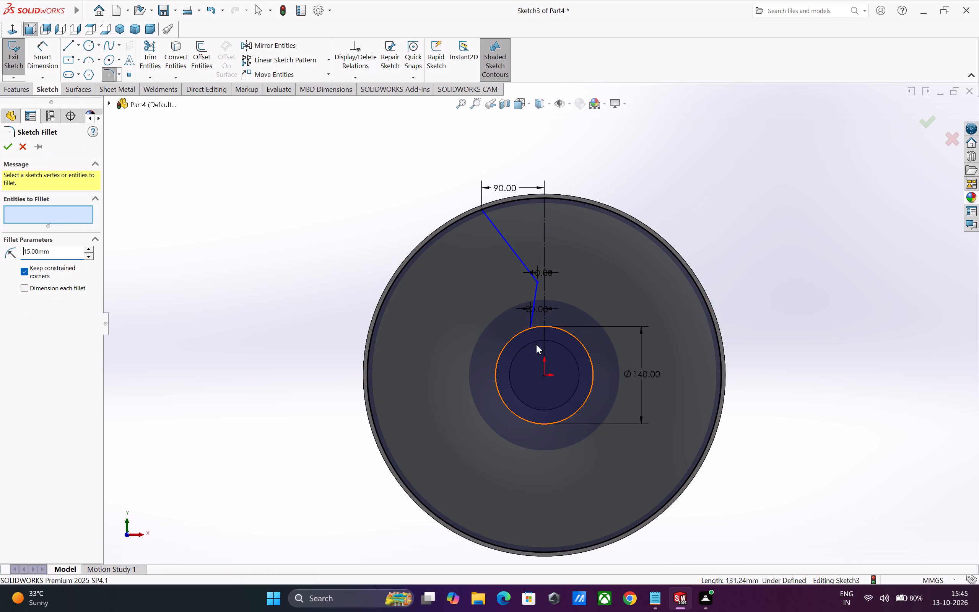
click(538, 281)
right_click(538, 282)
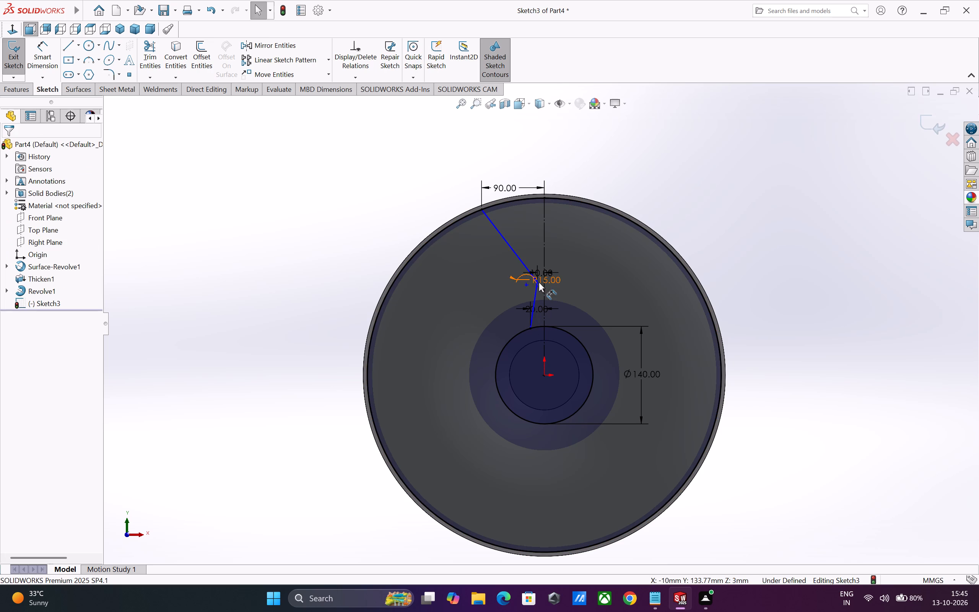
Offset only the upper spoke line by 10 mm toward the vertical construction line, with chain selection off and direction reversed.
click(204, 58)
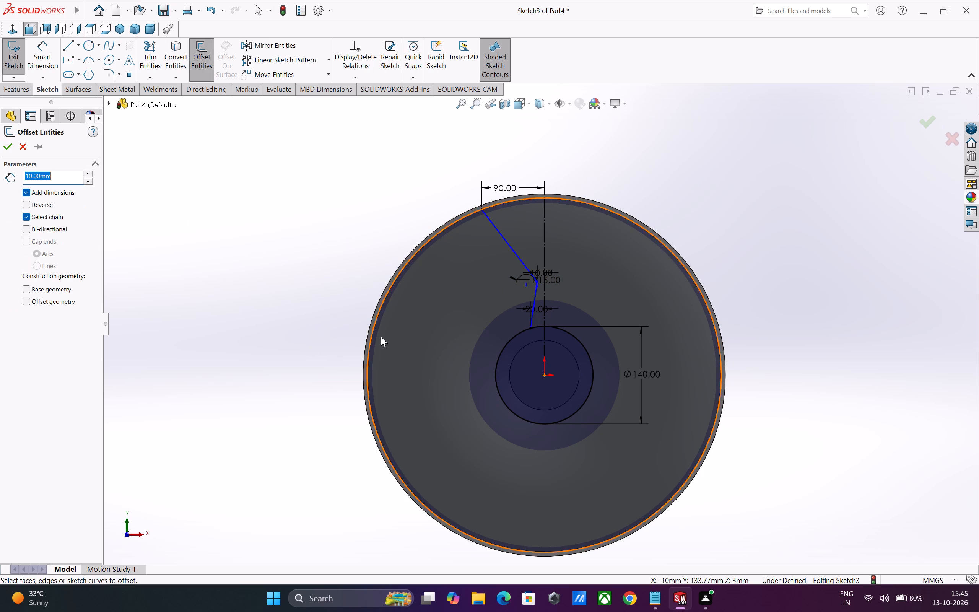
scroll(456, 361, up, 1)
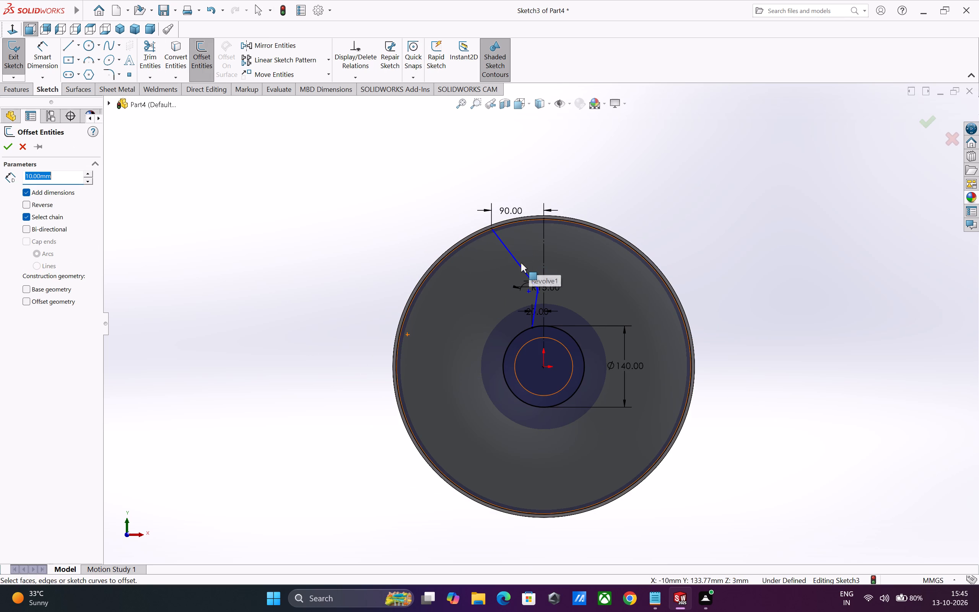
click(519, 264)
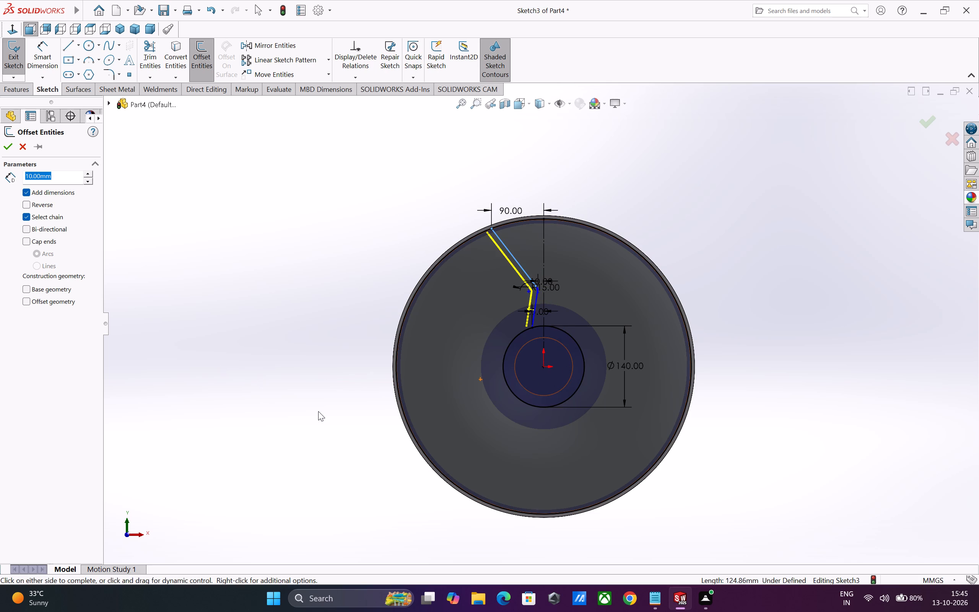
scroll(555, 310, down, 2)
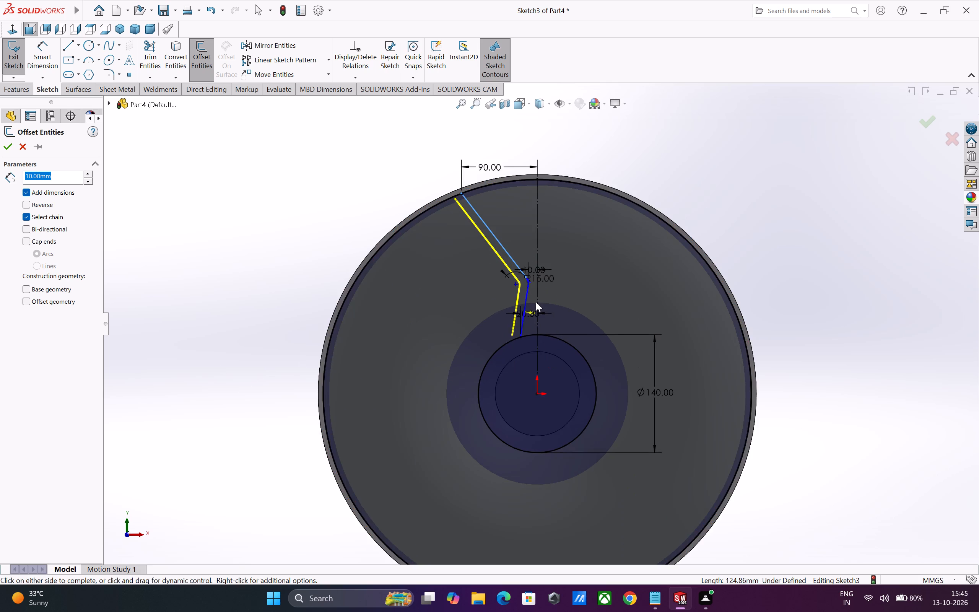
scroll(536, 302, down, 3)
click(519, 306)
click(519, 306)
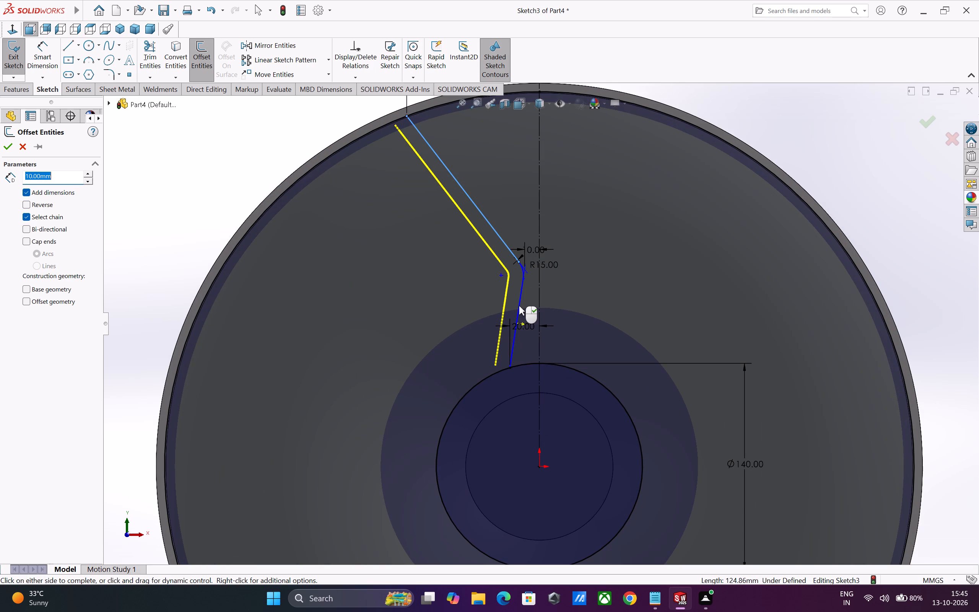
click(24, 203)
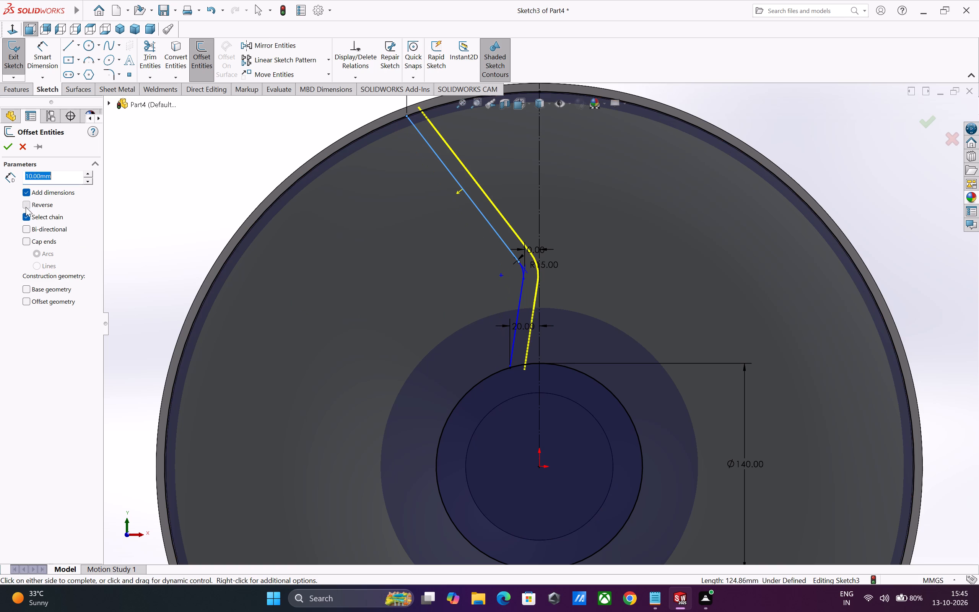
click(26, 215)
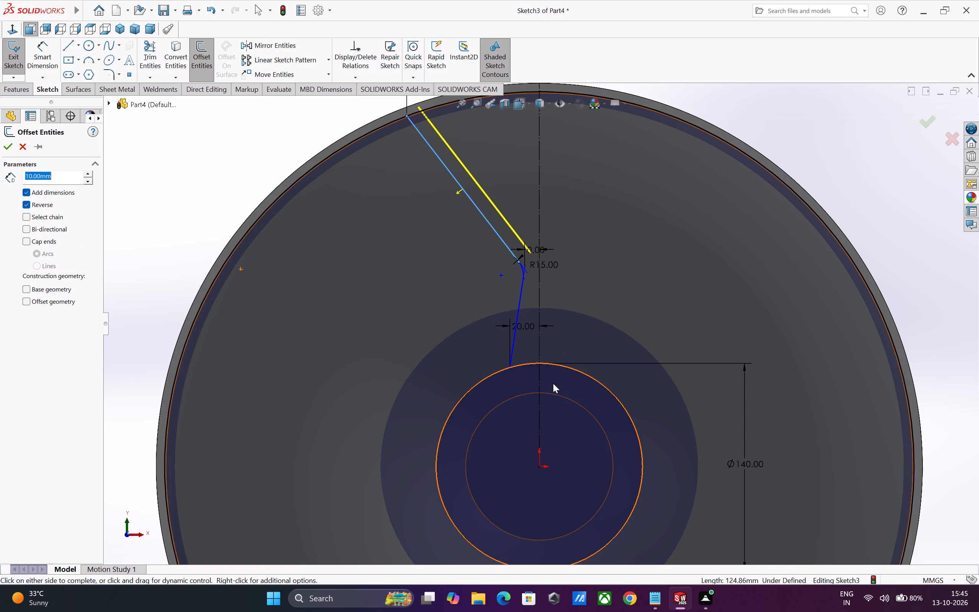
click(7, 148)
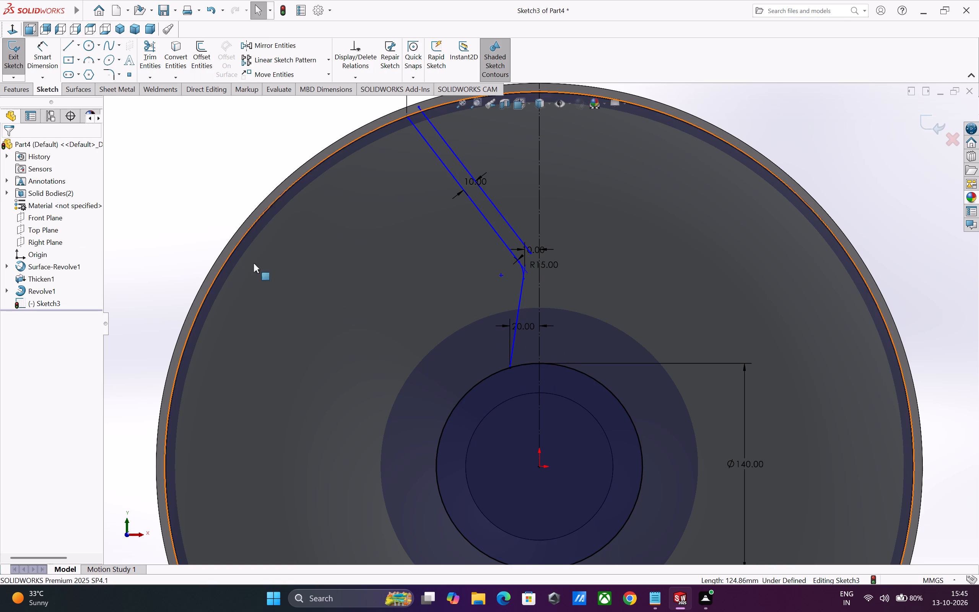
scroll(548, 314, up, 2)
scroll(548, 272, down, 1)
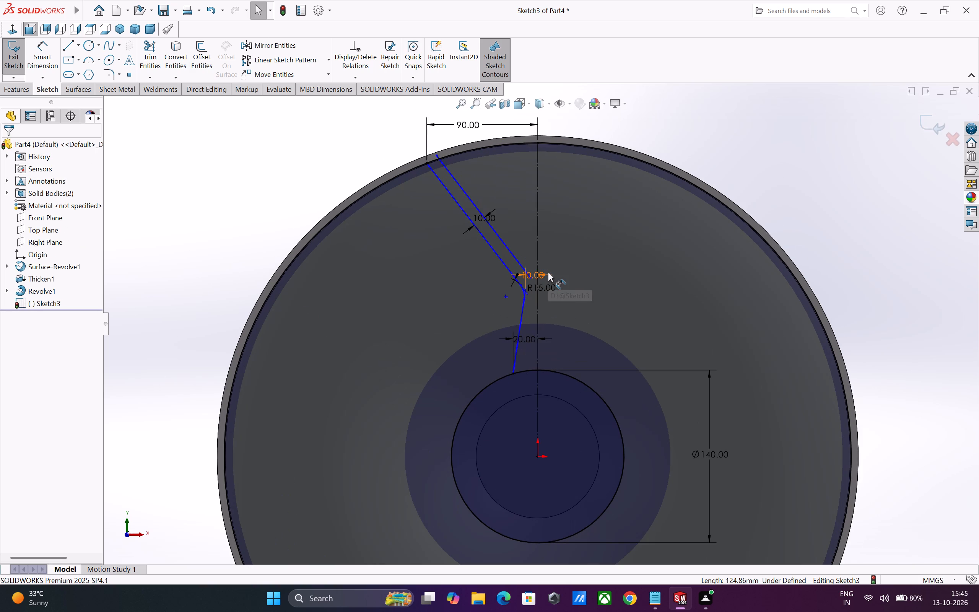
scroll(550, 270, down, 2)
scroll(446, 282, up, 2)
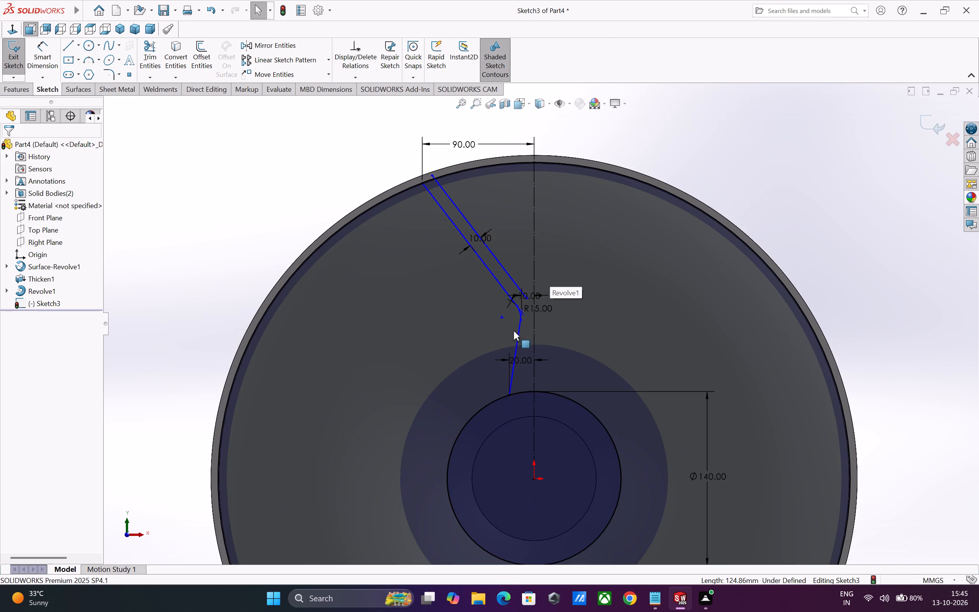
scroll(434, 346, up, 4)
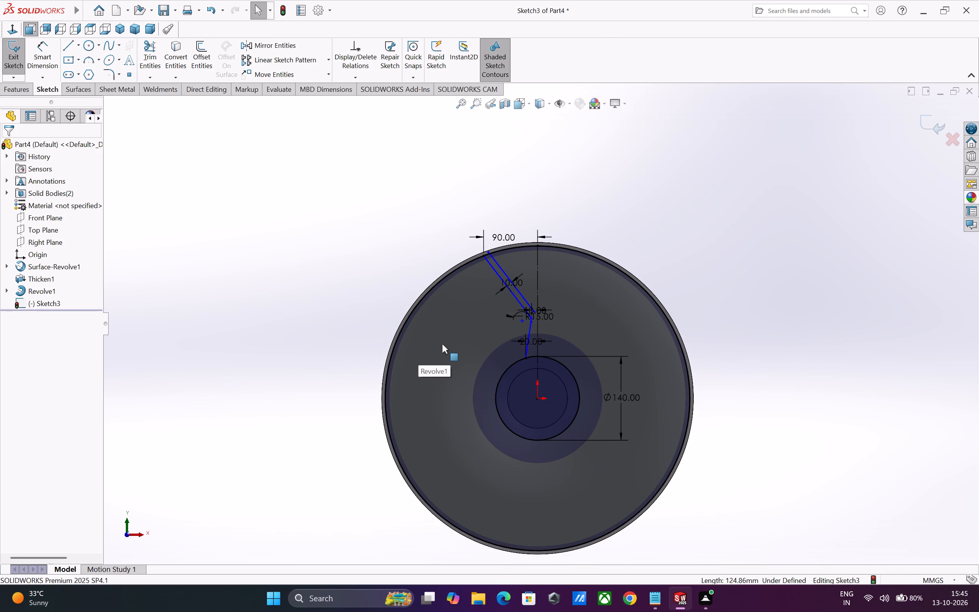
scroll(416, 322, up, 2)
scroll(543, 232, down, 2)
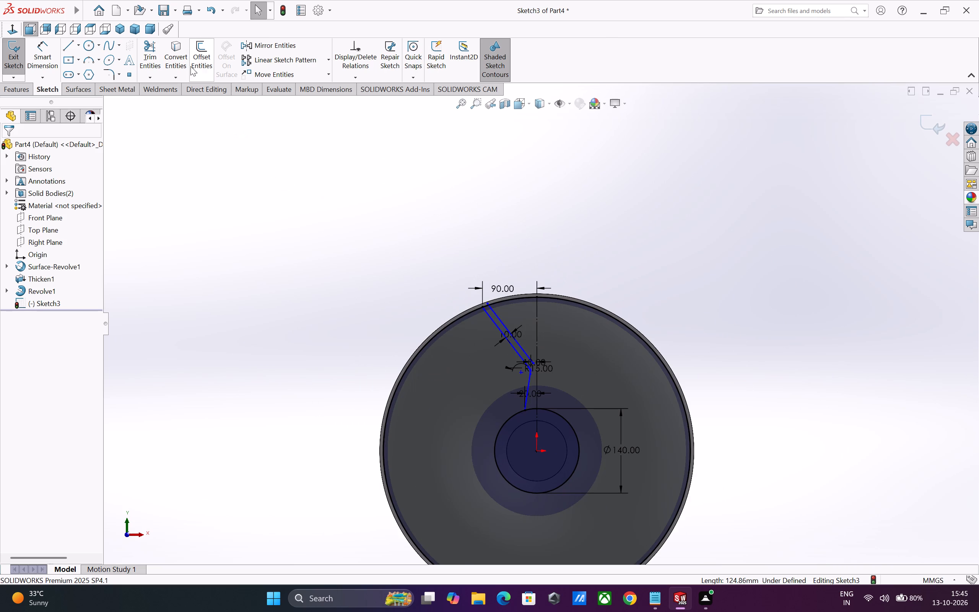
Mirror the two upper spoke lines, the corner fillet arc and the lower line about the vertical construction line.
click(261, 45)
scroll(580, 367, down, 2)
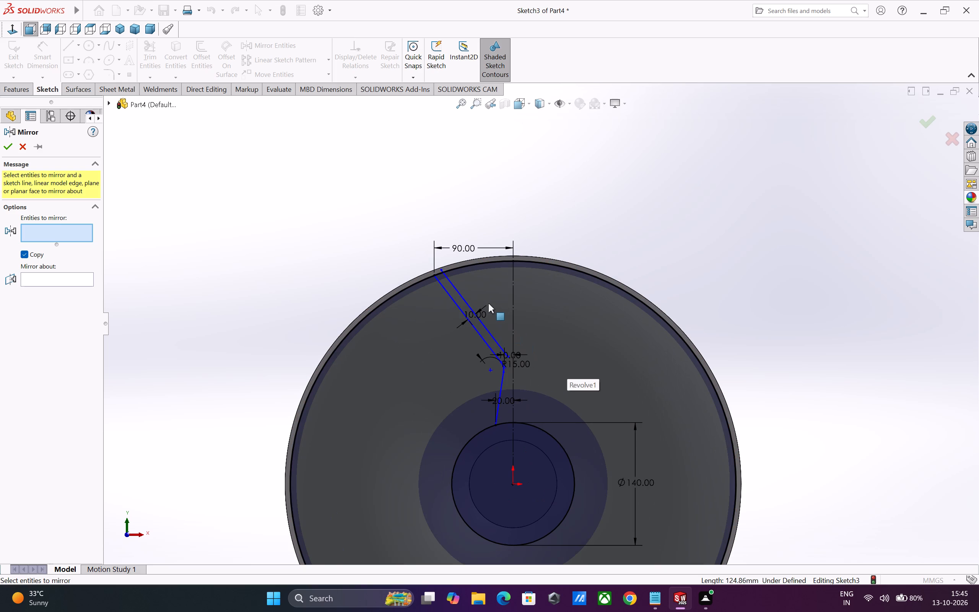
drag(488, 297, 509, 392)
drag(509, 393, 491, 358)
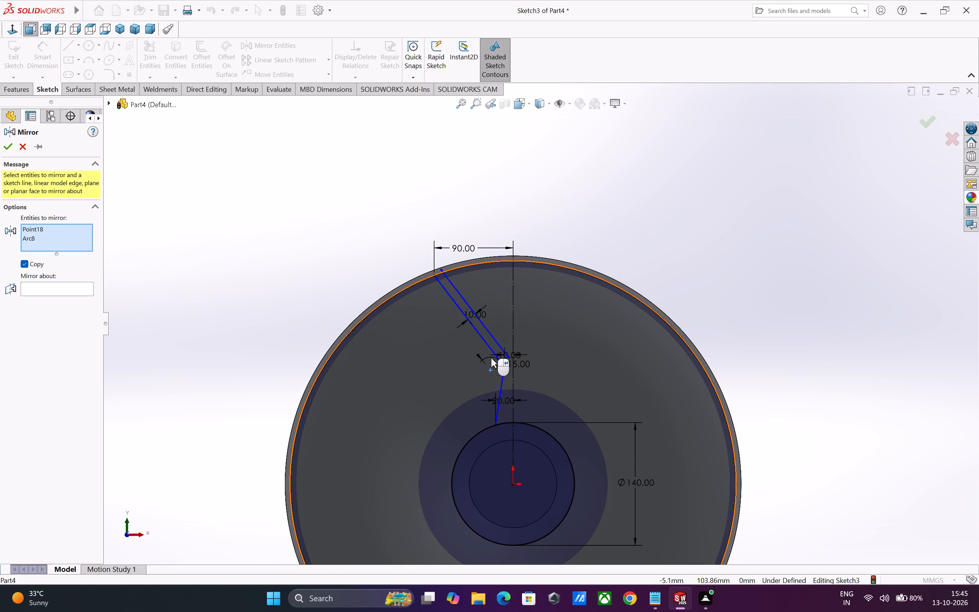
drag(491, 358, 488, 337)
drag(510, 395, 498, 391)
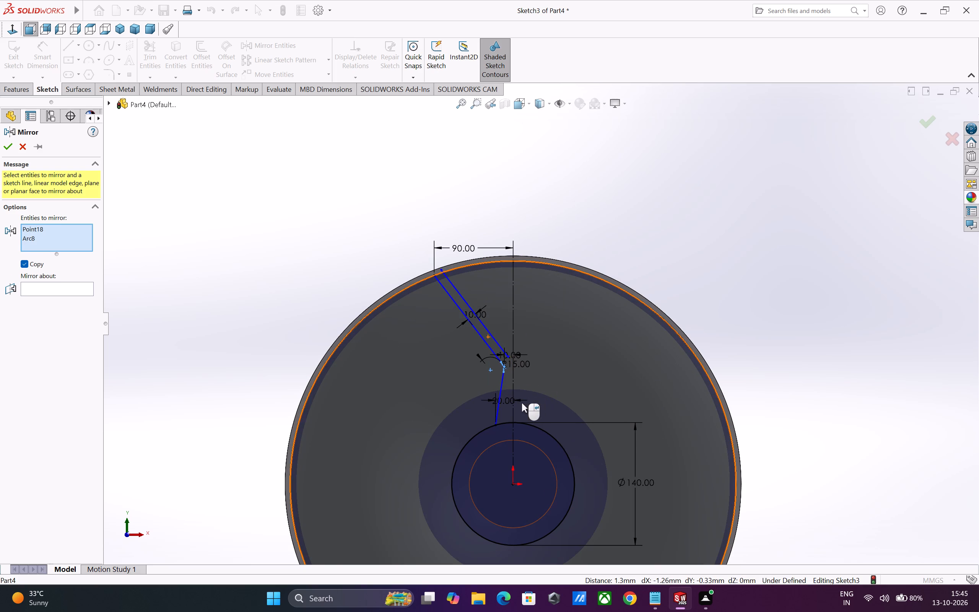
drag(506, 410, 456, 403)
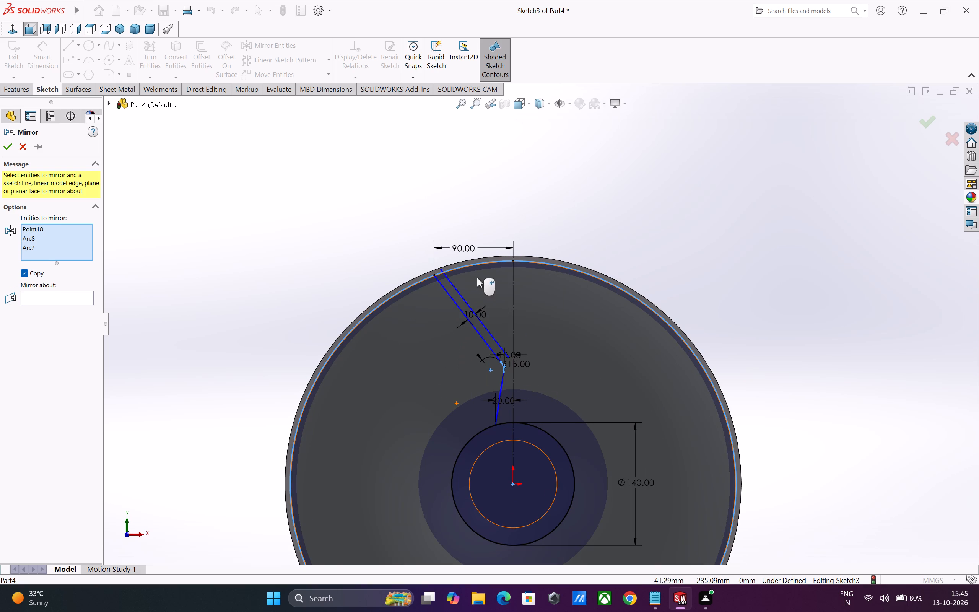
drag(491, 293, 514, 404)
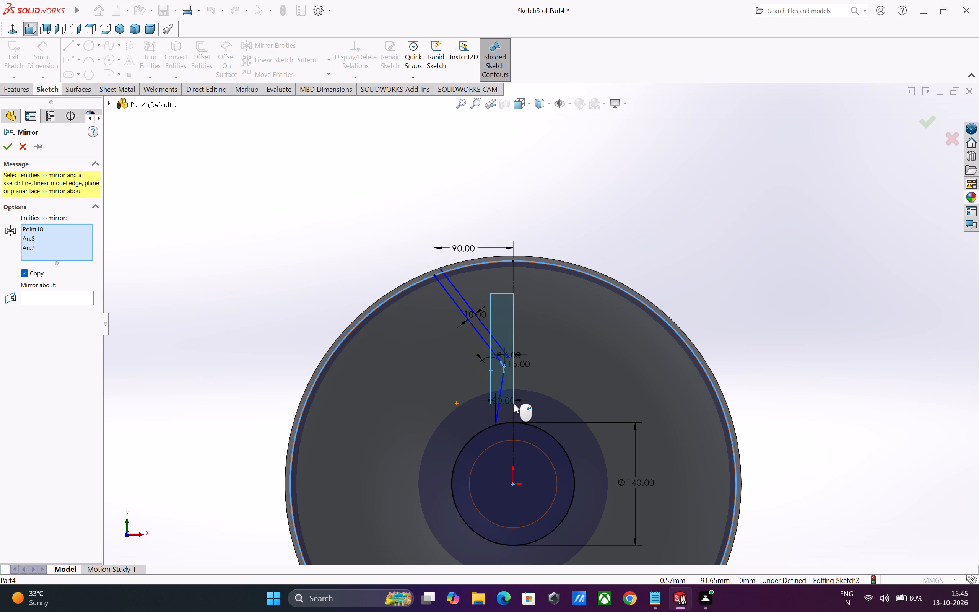
drag(514, 404, 456, 387)
drag(511, 407, 487, 403)
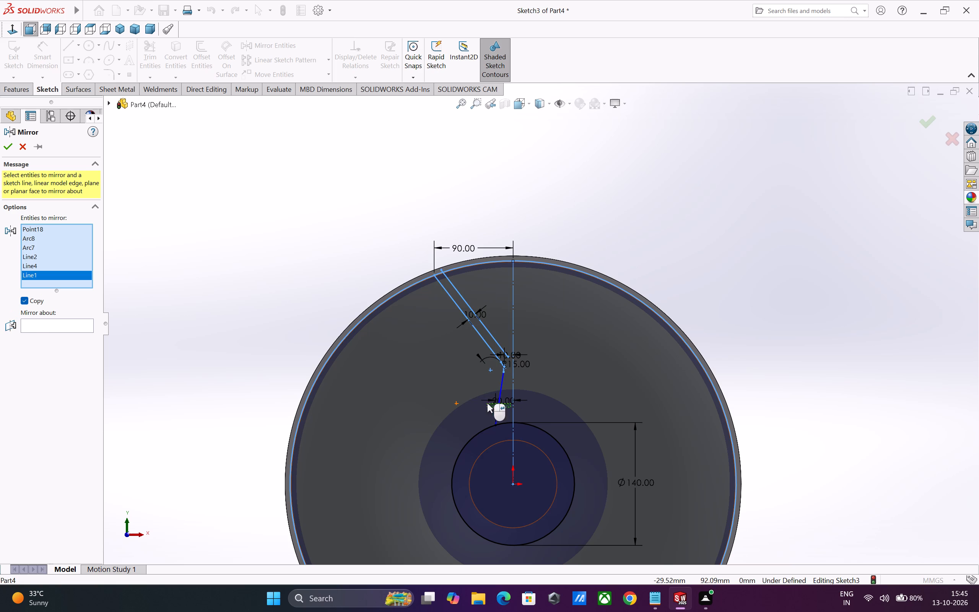
drag(487, 403, 474, 380)
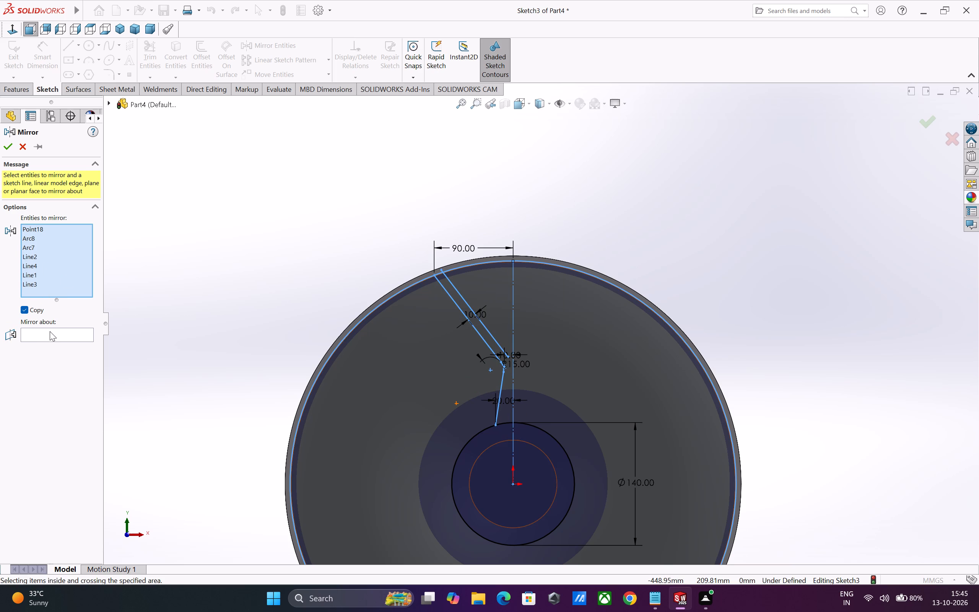
click(50, 331)
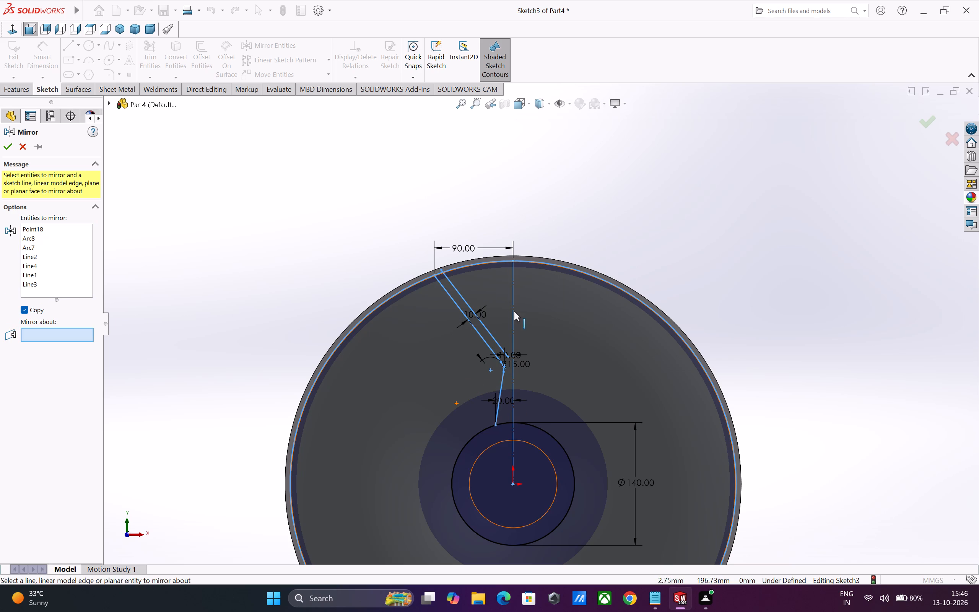
click(512, 311)
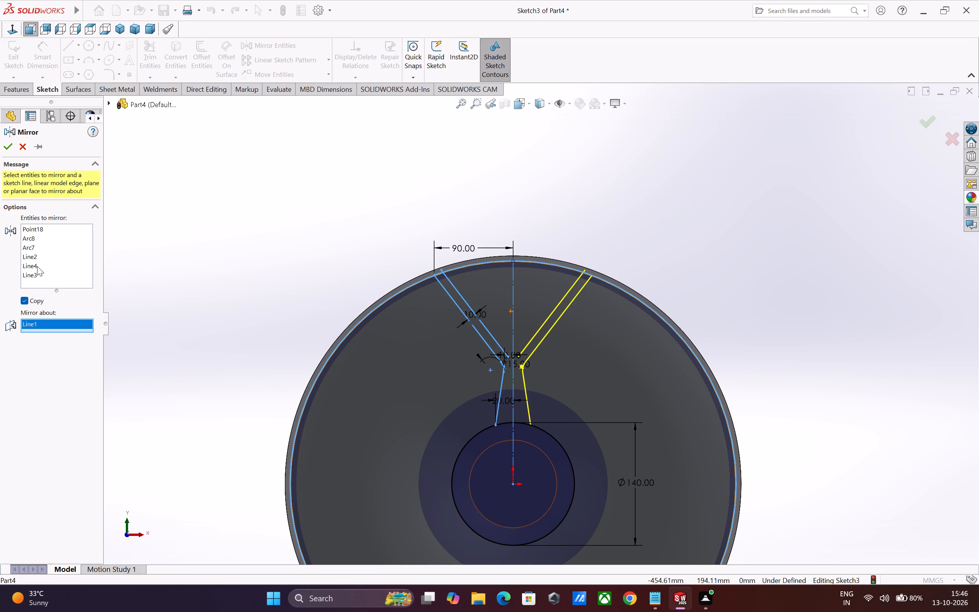
click(5, 146)
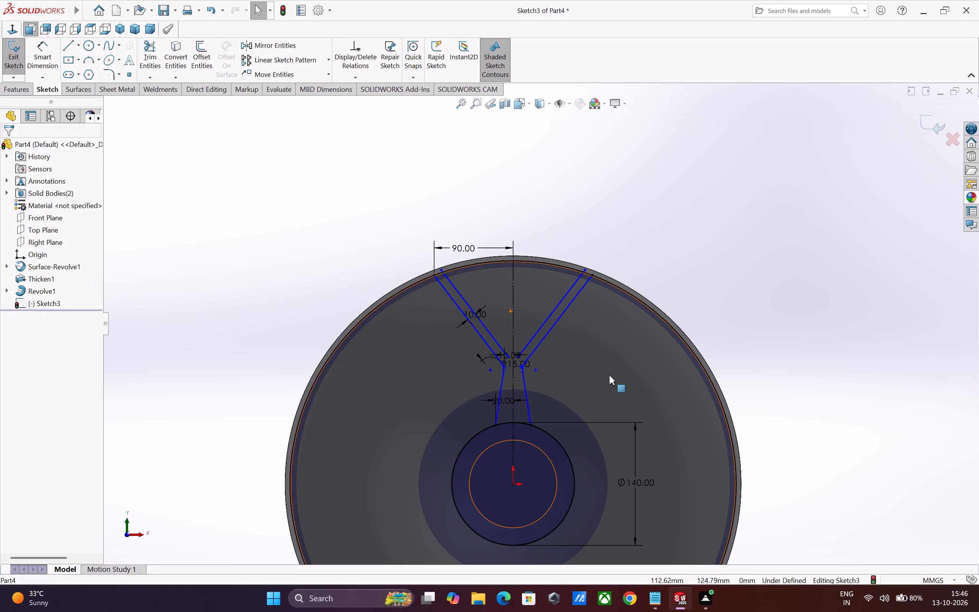
Move the 10 mm corner-to-construction-line dimension up, clear of the crowded fillet area between the spoke arms.
scroll(603, 383, up, 2)
scroll(548, 362, down, 2)
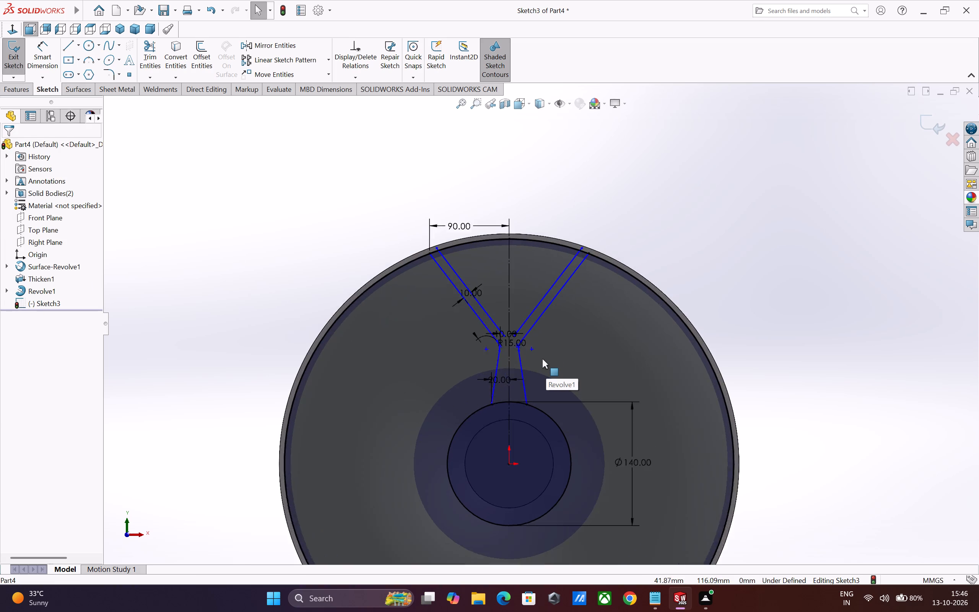
scroll(542, 359, down, 3)
drag(474, 307, 451, 251)
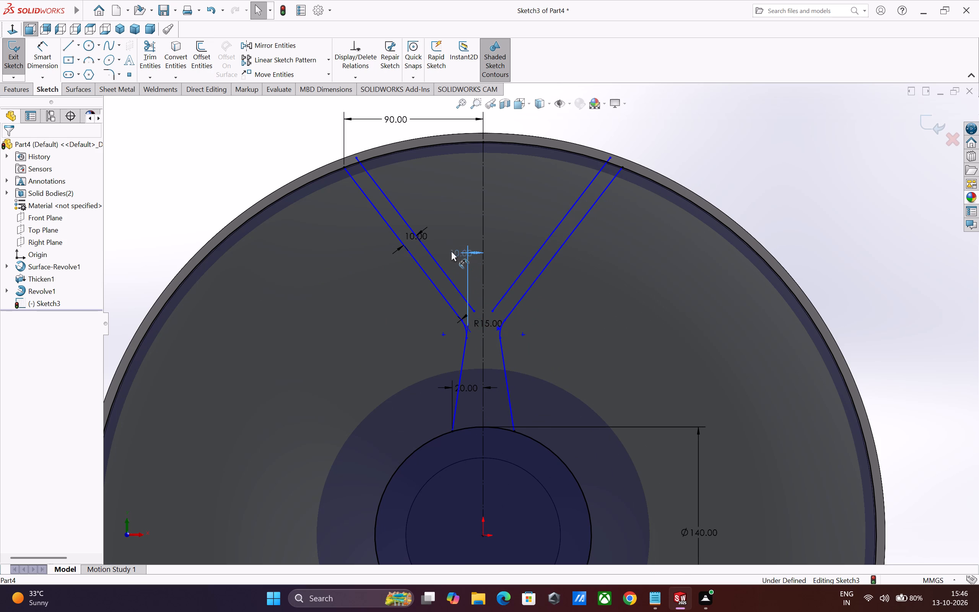
drag(451, 251, 448, 251)
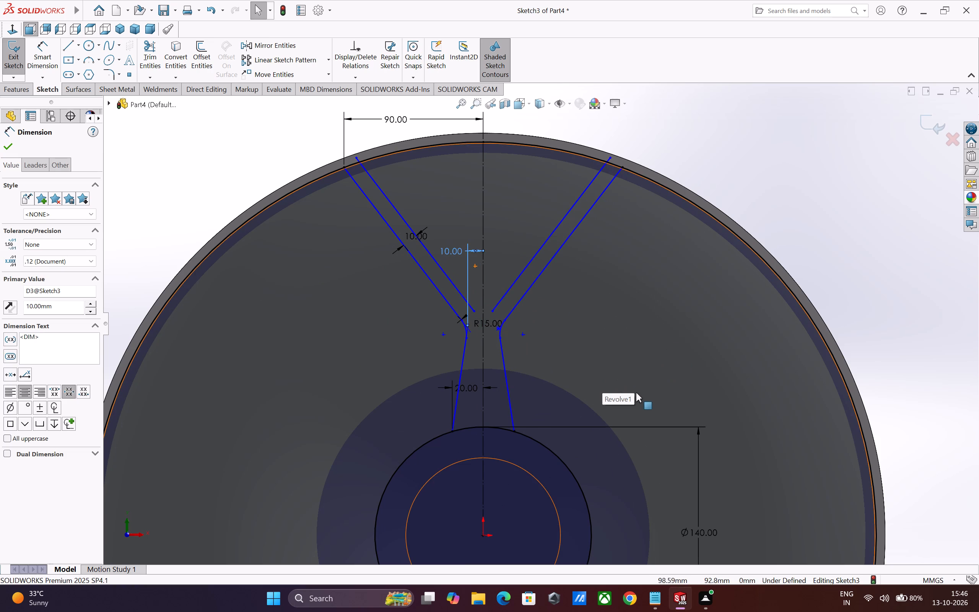
Fillet the two inner upper spoke lines together across the vertical construction line with a 15 mm radius.
scroll(504, 348, down, 1)
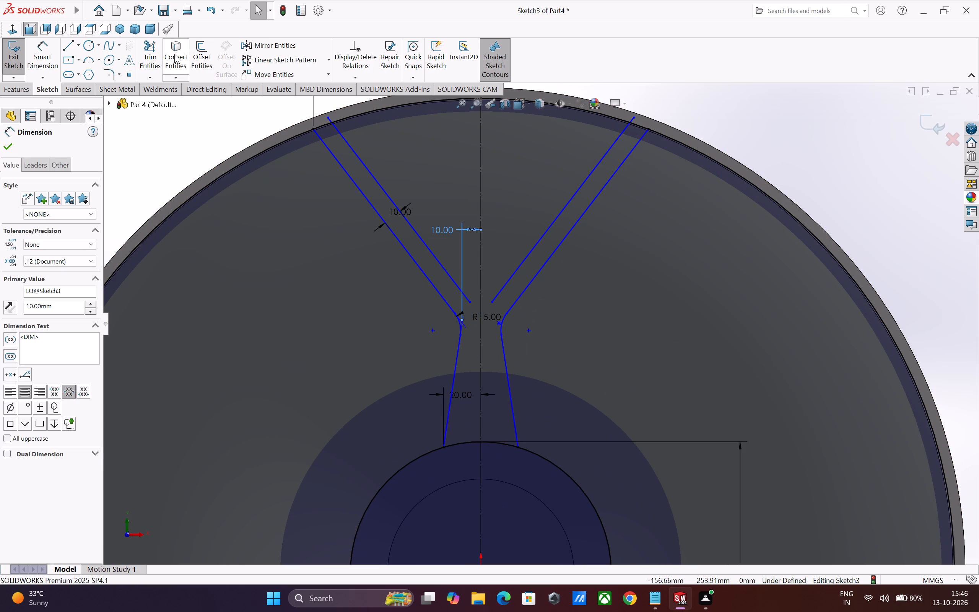
click(111, 75)
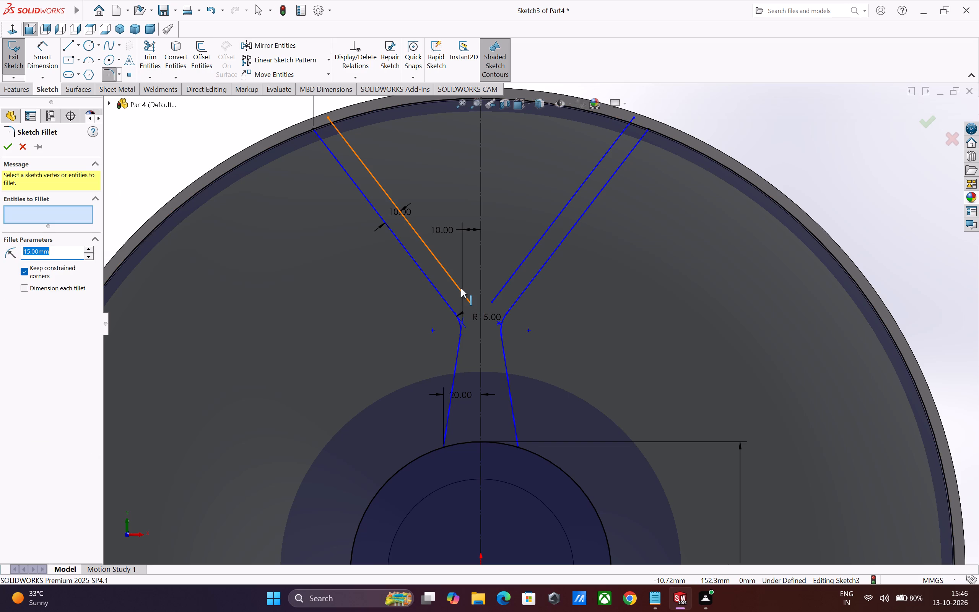
click(461, 290)
click(499, 291)
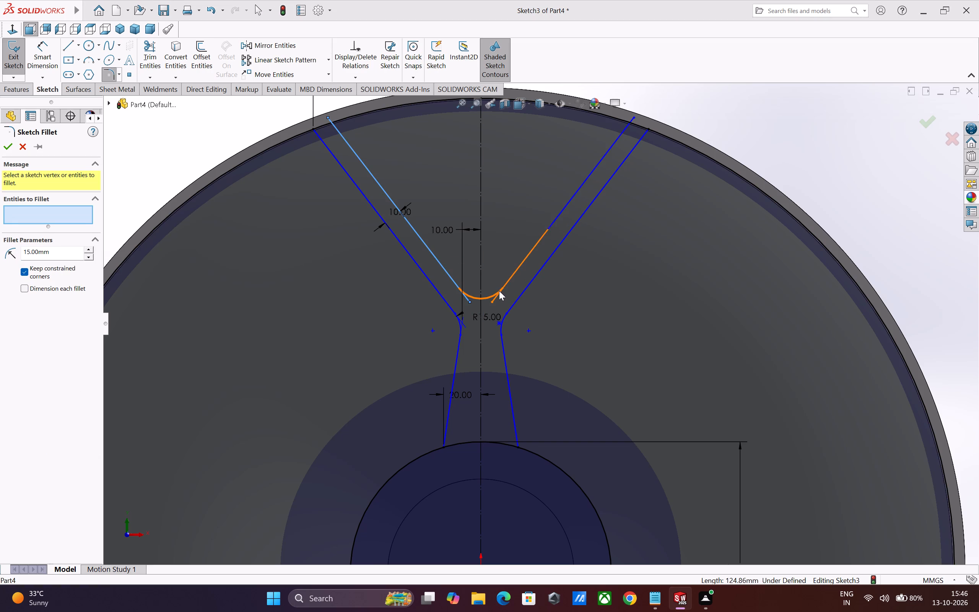
click(505, 299)
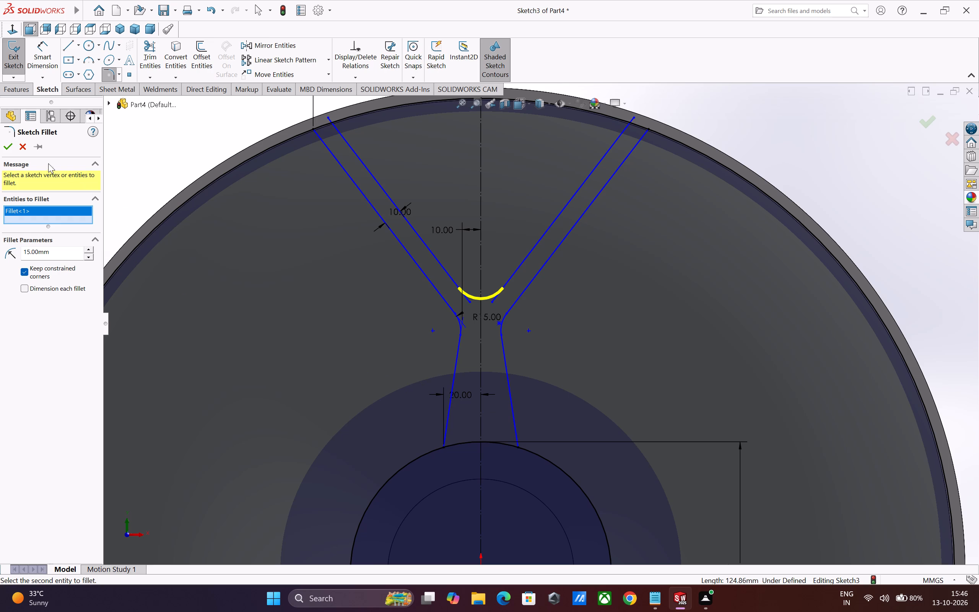
click(11, 148)
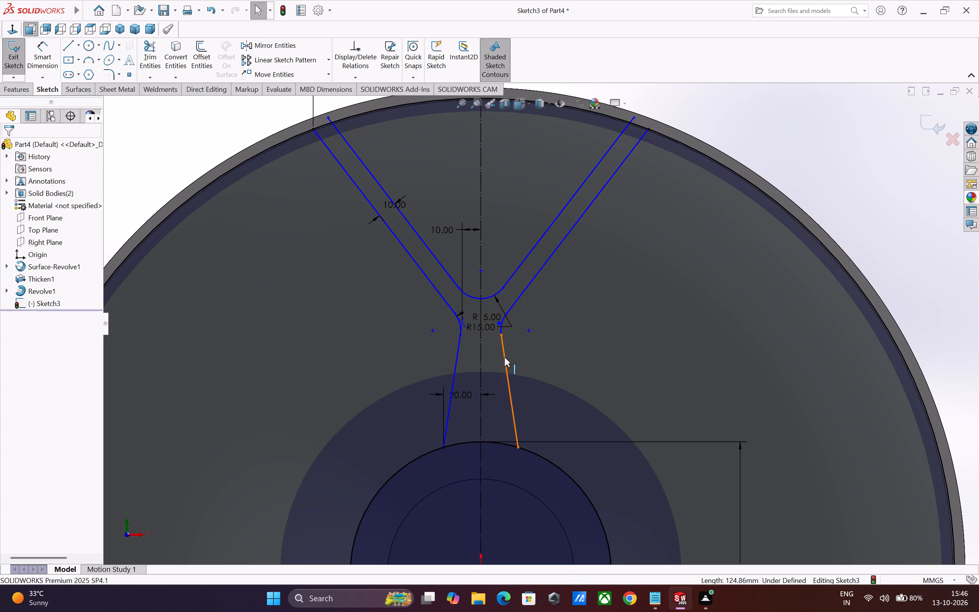
Dimension the centre of the new inner fillet arc at 165 mm from the origin.
scroll(504, 357, up, 6)
scroll(526, 314, down, 2)
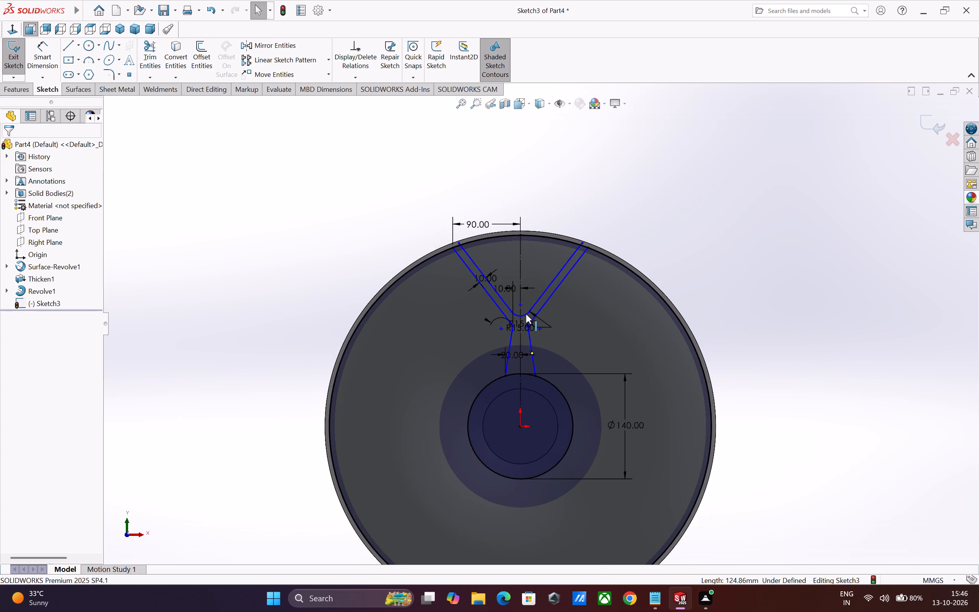
scroll(526, 314, down, 1)
scroll(467, 245, down, 4)
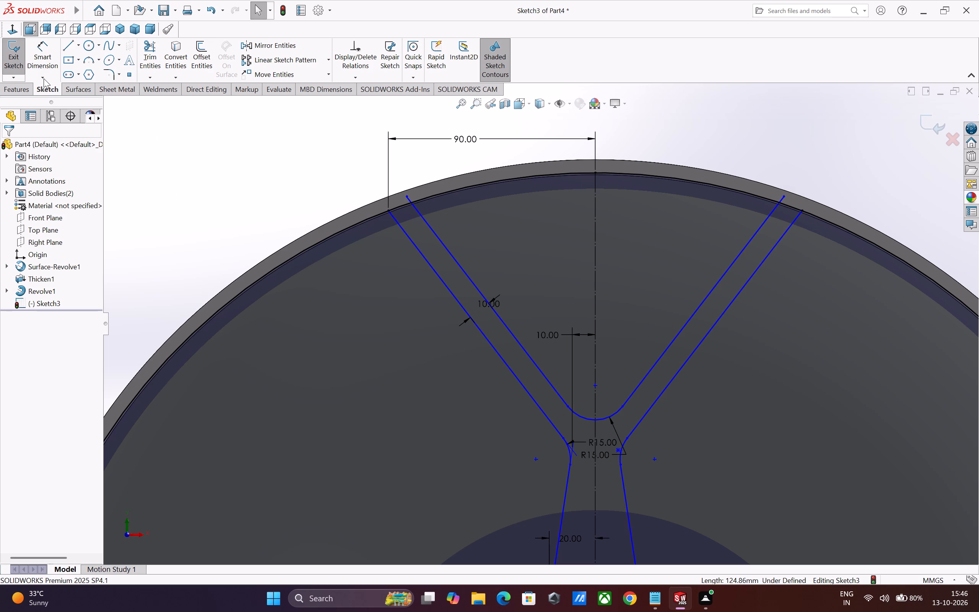
click(43, 51)
scroll(657, 374, up, 2)
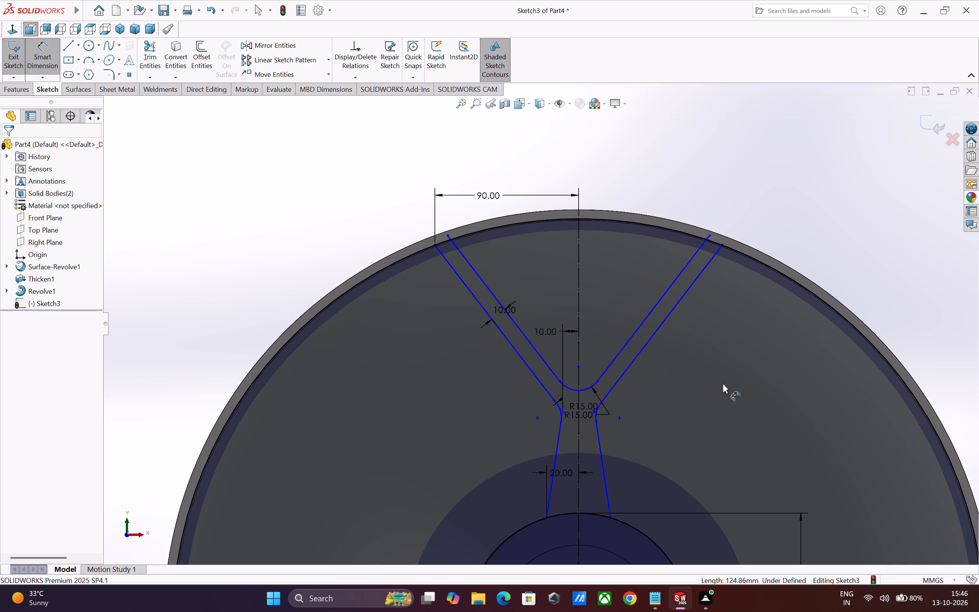
click(578, 366)
scroll(587, 375, up, 3)
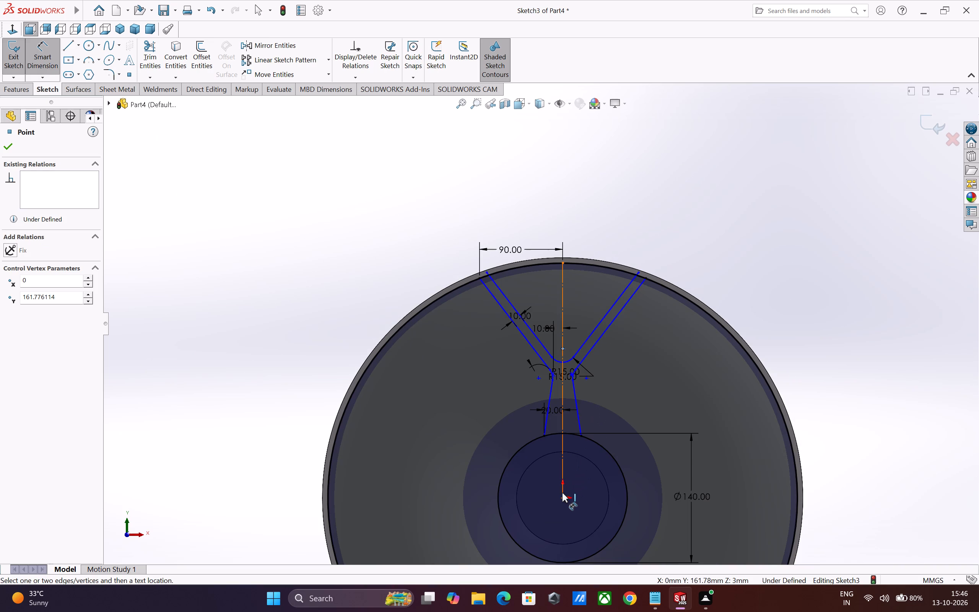
click(562, 497)
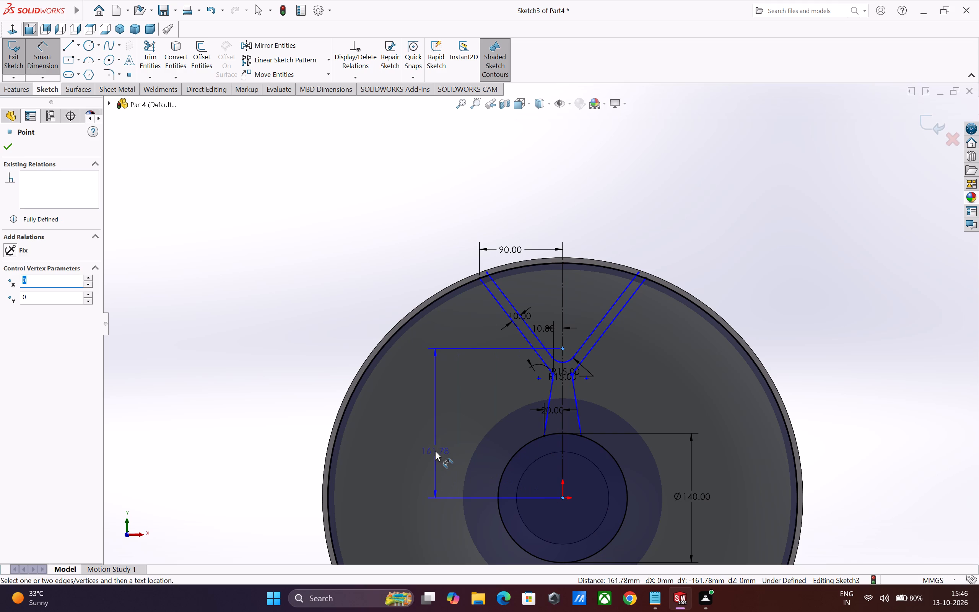
click(435, 451)
key(1)
text(65)
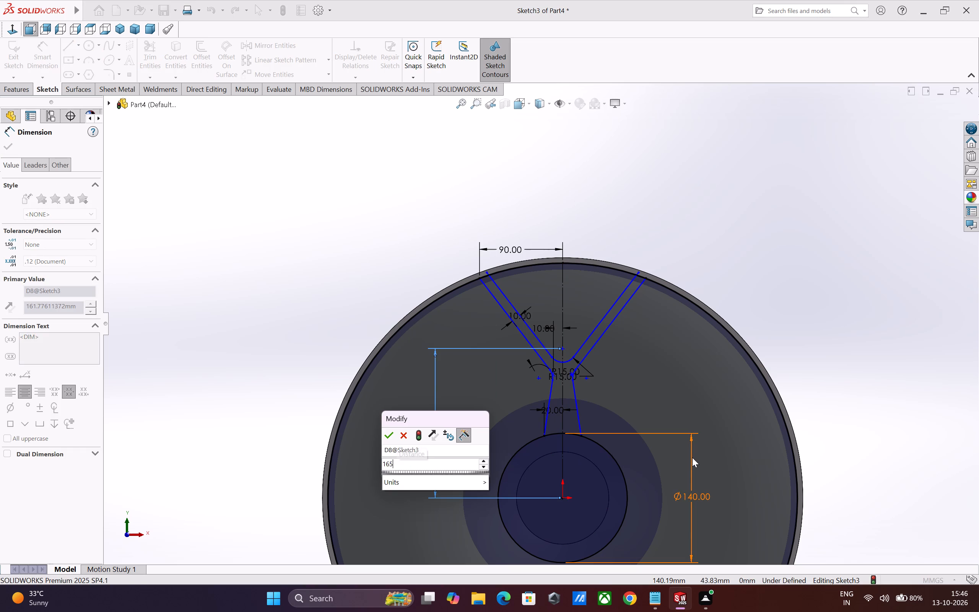
key(Return)
scroll(607, 381, down, 2)
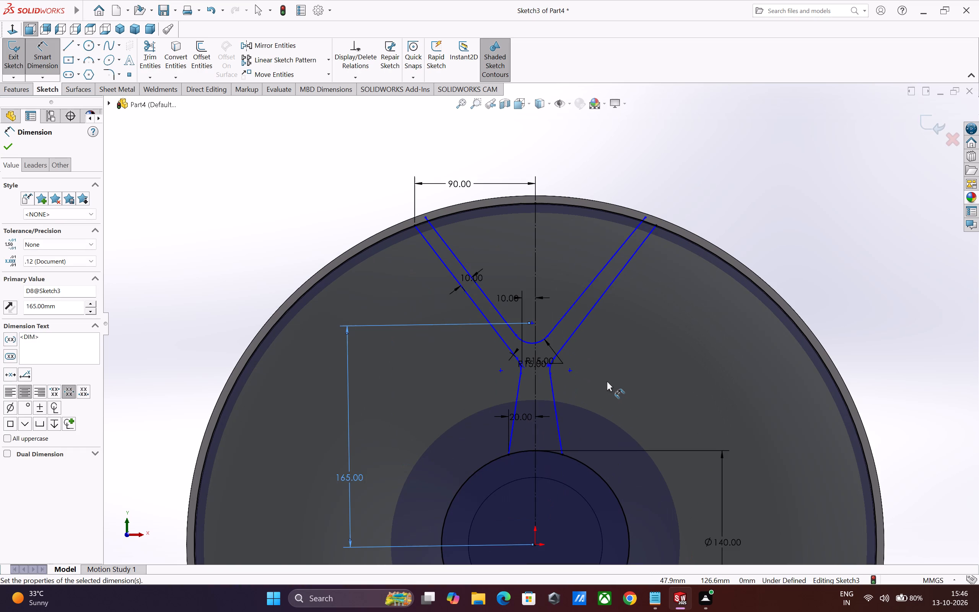
scroll(605, 358, down, 2)
key(Escape)
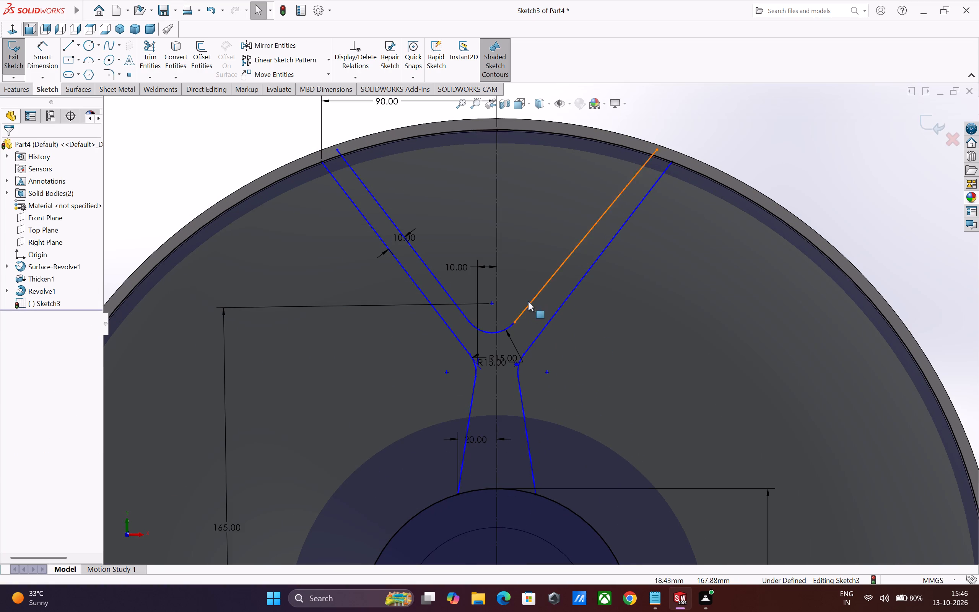
Make the inner fillet arc's centre point coincident with the vertical construction line.
click(491, 303)
ctrl+click(496, 311)
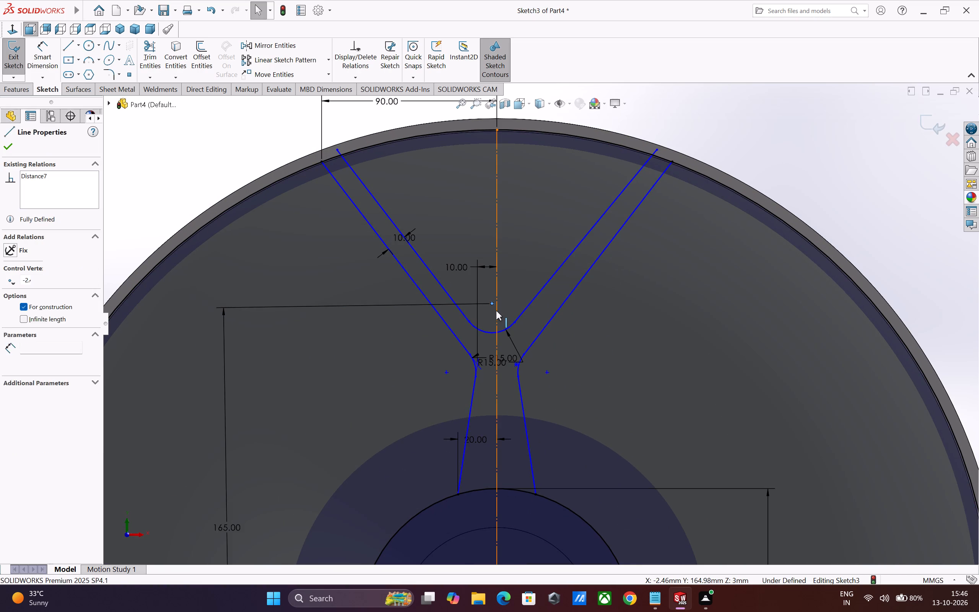
click(541, 272)
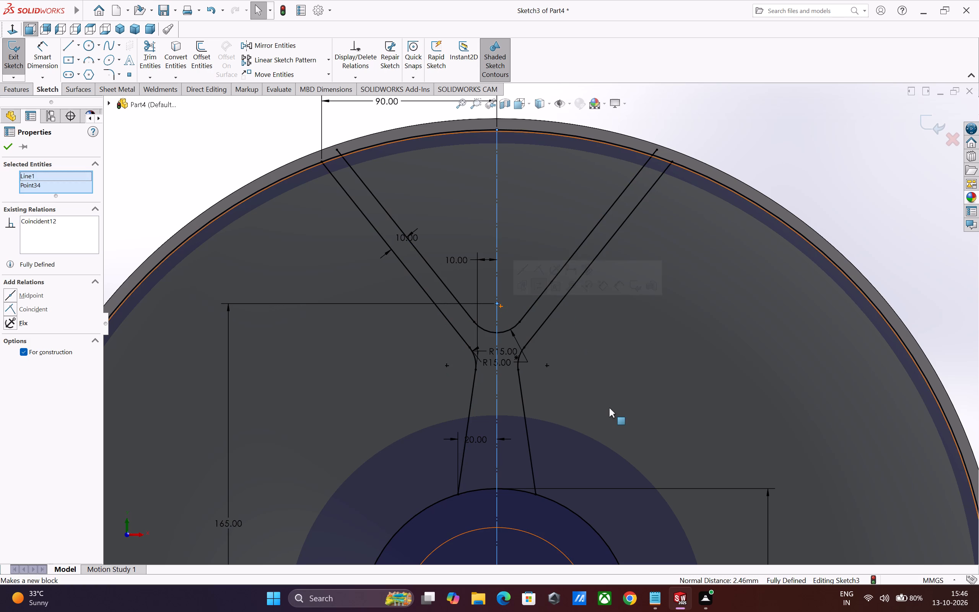
click(611, 412)
click(828, 160)
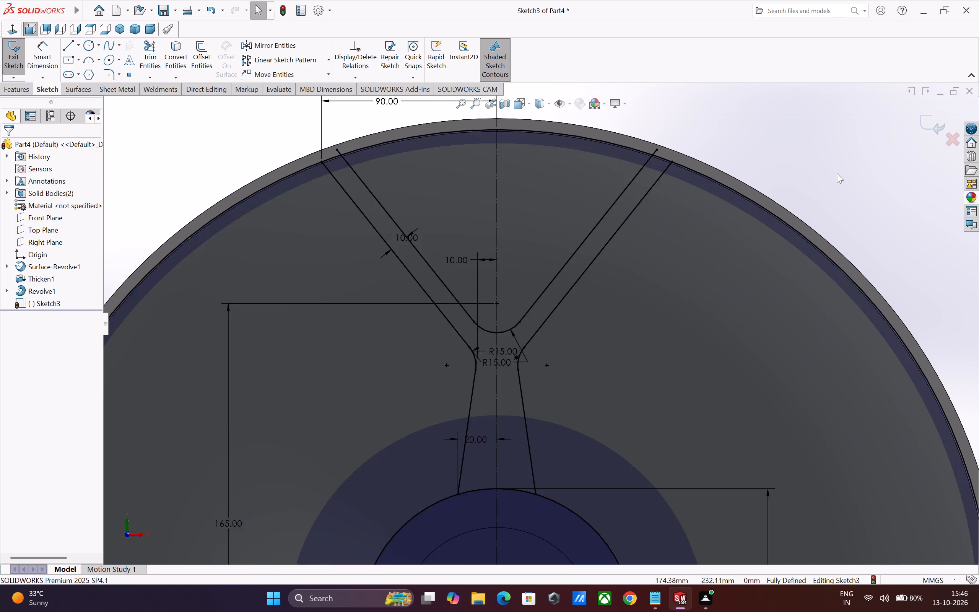
Power-trim the outer ends of both inner spoke lines where they extend past the outer rim circle.
scroll(837, 173, up, 3)
scroll(809, 244, up, 3)
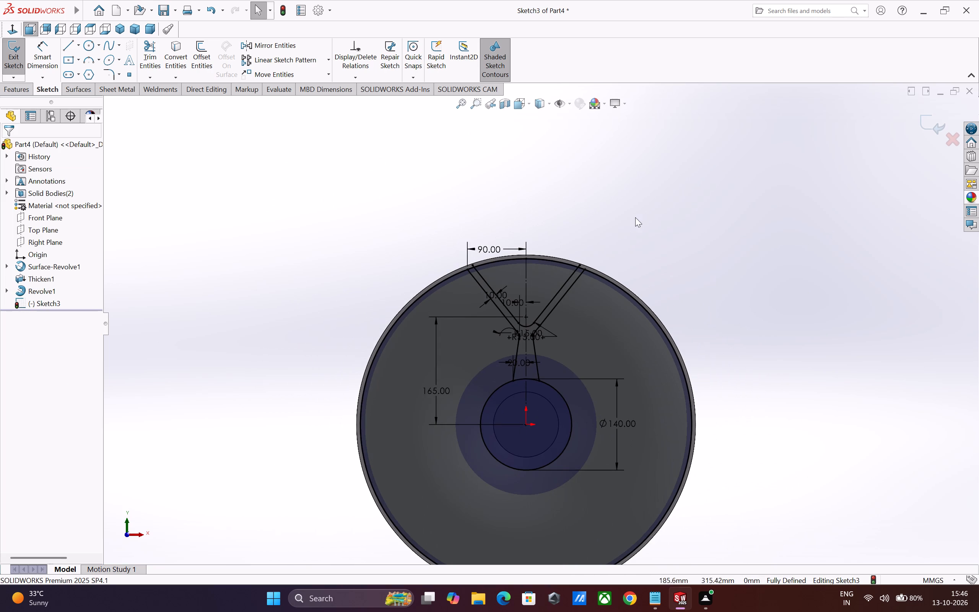
scroll(634, 217, down, 2)
scroll(516, 247, down, 2)
click(150, 54)
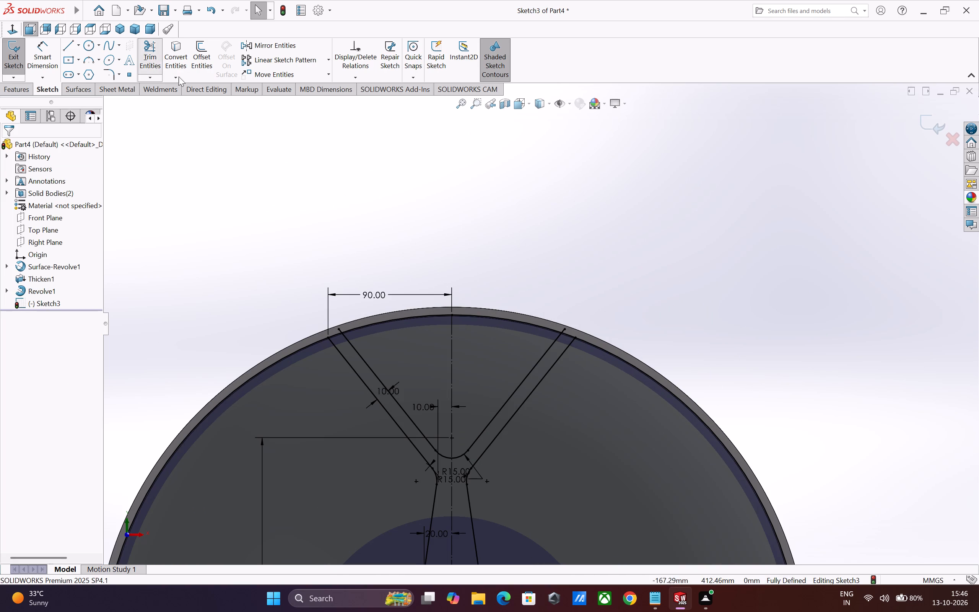
scroll(387, 319, down, 2)
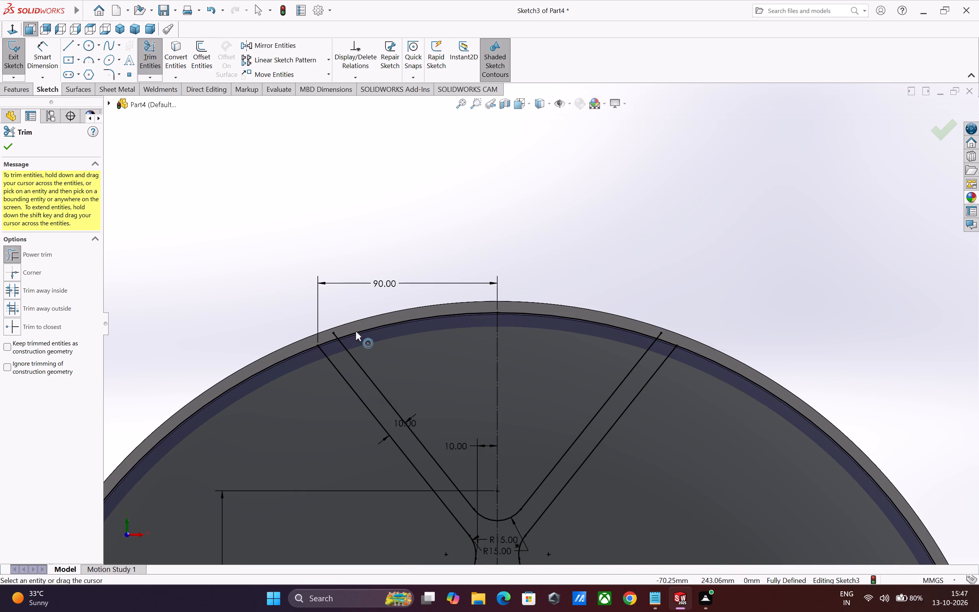
scroll(345, 314, down, 3)
drag(380, 343, 361, 353)
scroll(361, 353, up, 4)
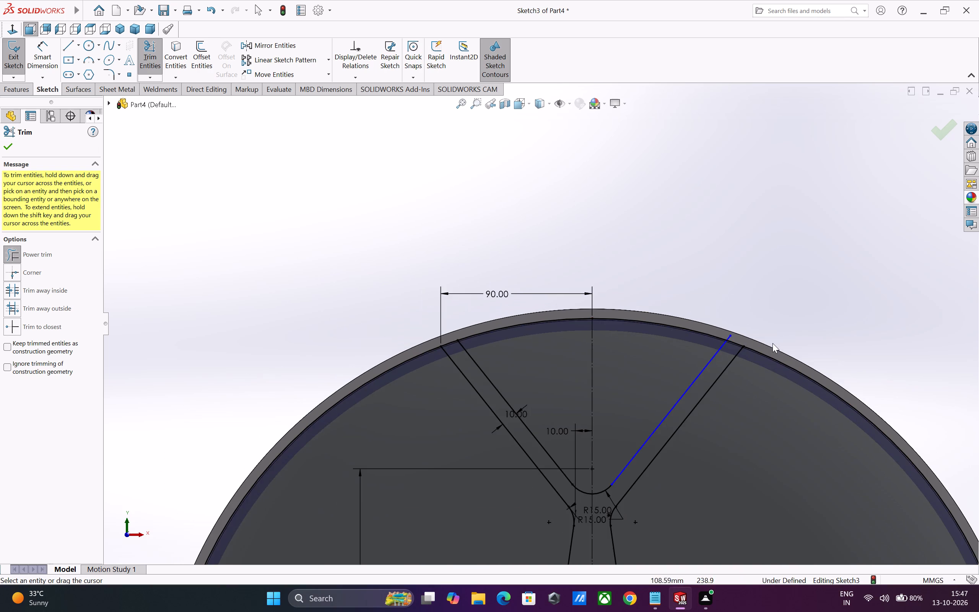
scroll(762, 341, down, 2)
drag(684, 332, 690, 332)
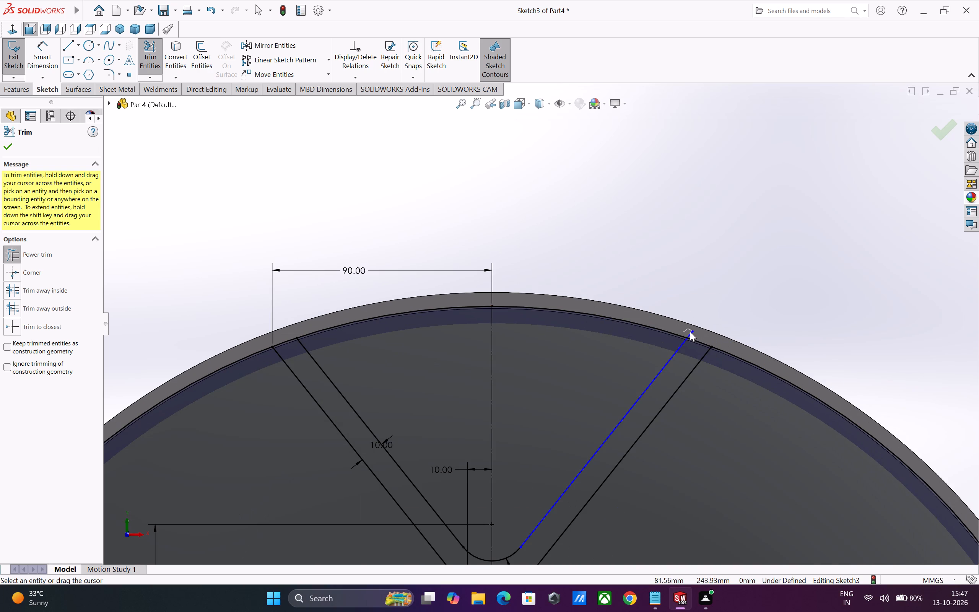
drag(690, 332, 696, 333)
scroll(696, 333, up, 2)
click(703, 277)
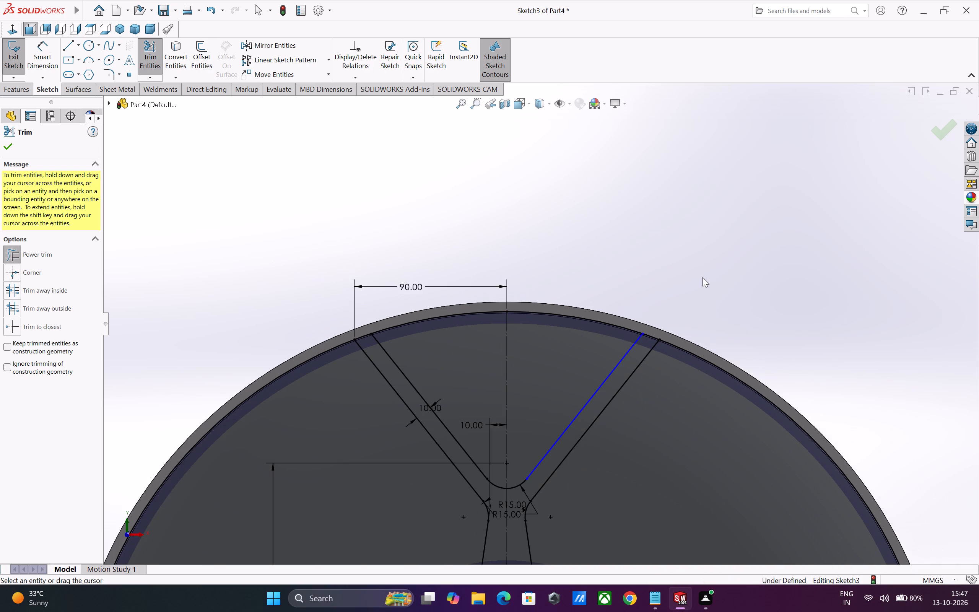
scroll(704, 296, up, 3)
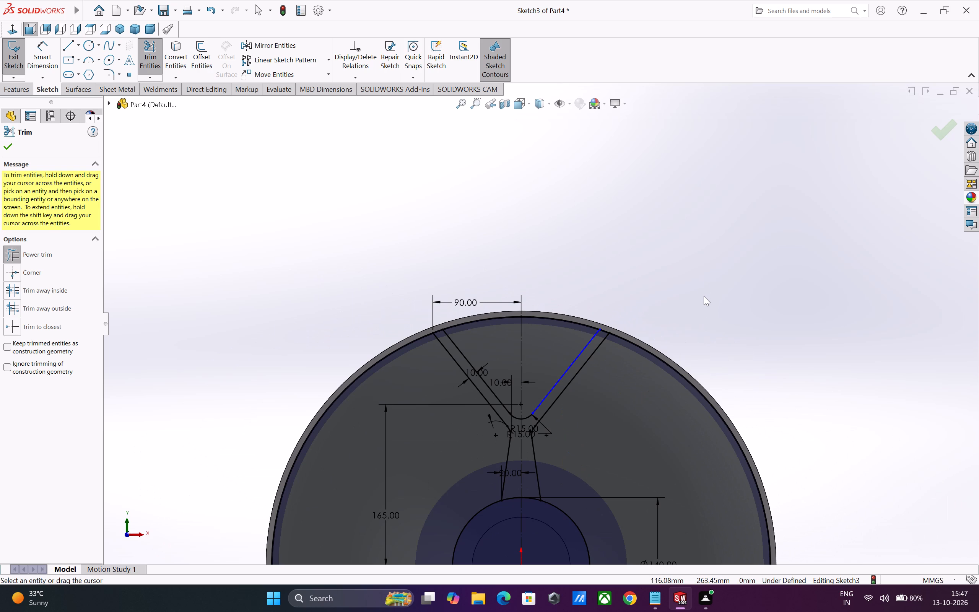
key(Escape)
Dimension the horizontal distance from the vertical construction line to the outer end of the right inner spoke line, keeping its current value.
scroll(646, 309, up, 2)
scroll(592, 357, down, 2)
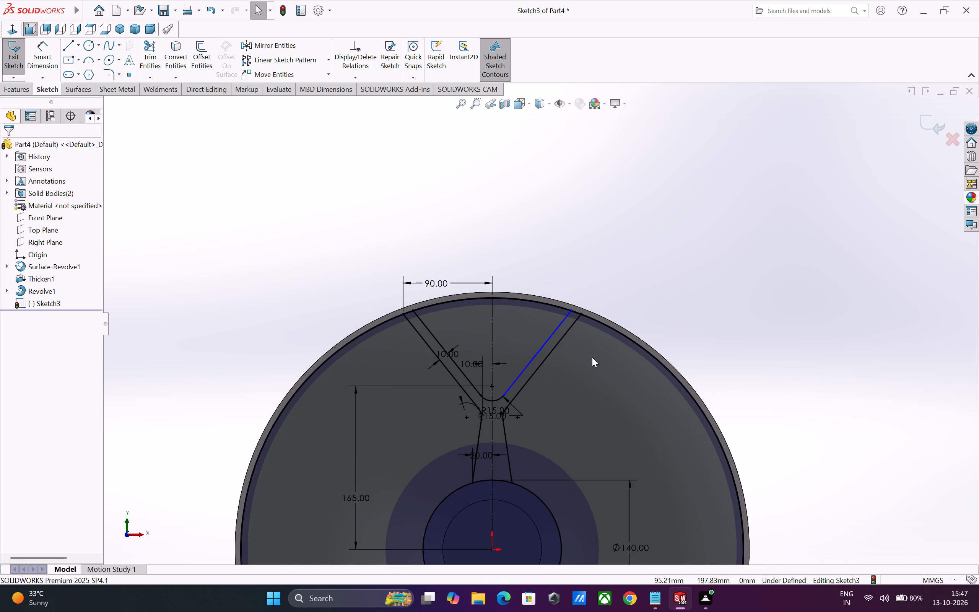
scroll(592, 357, down, 2)
scroll(506, 345, up, 1)
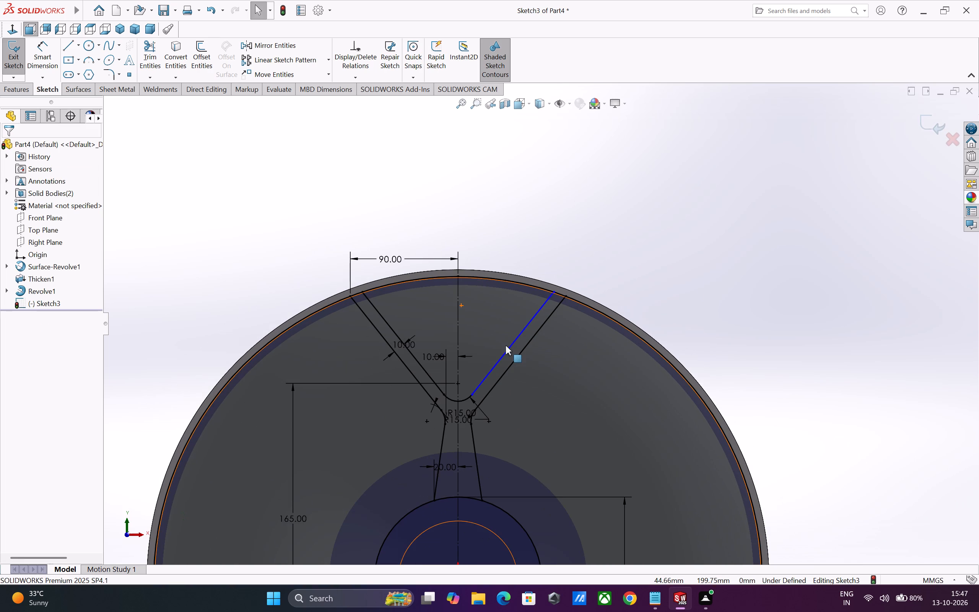
click(49, 55)
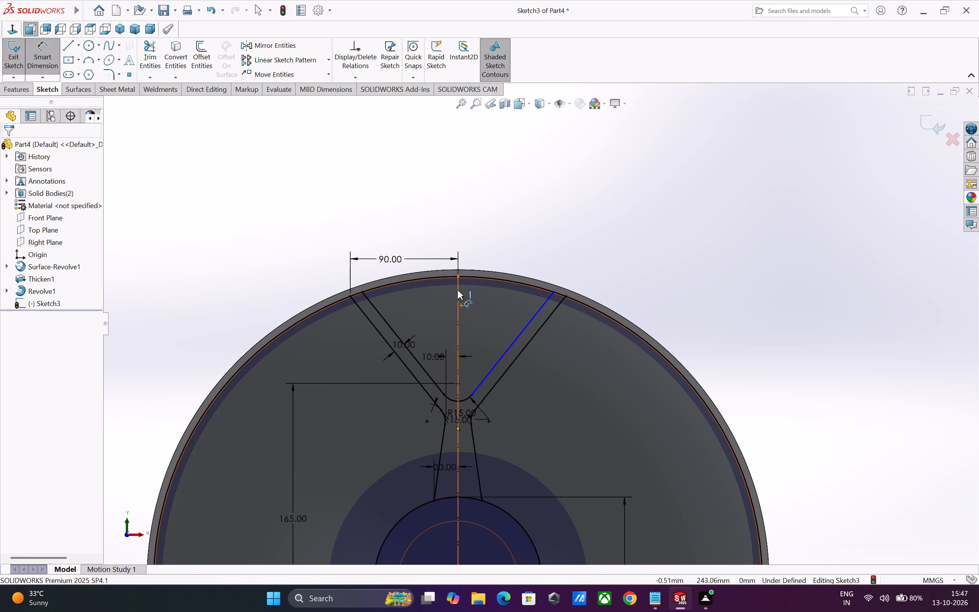
click(457, 290)
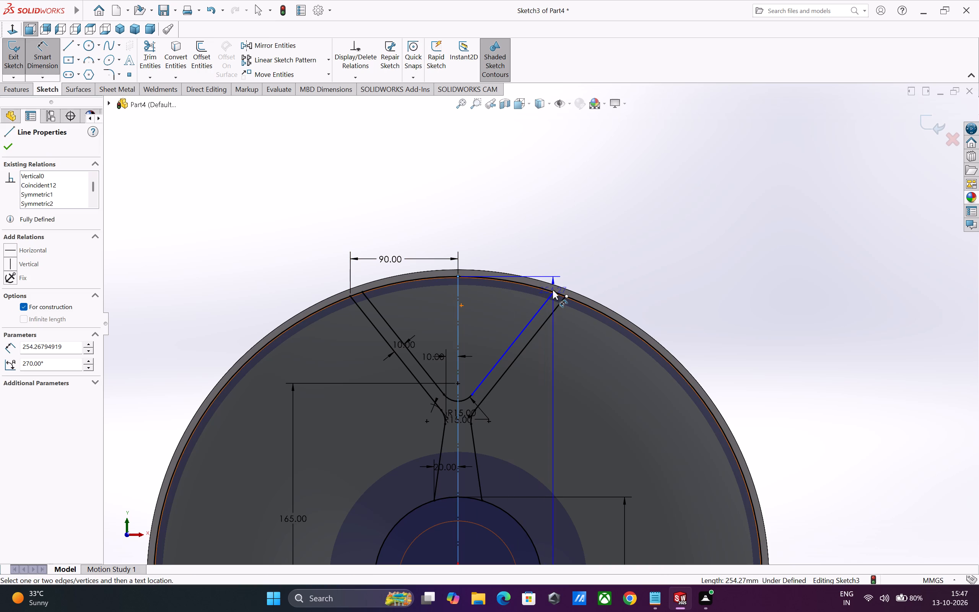
click(553, 290)
click(513, 249)
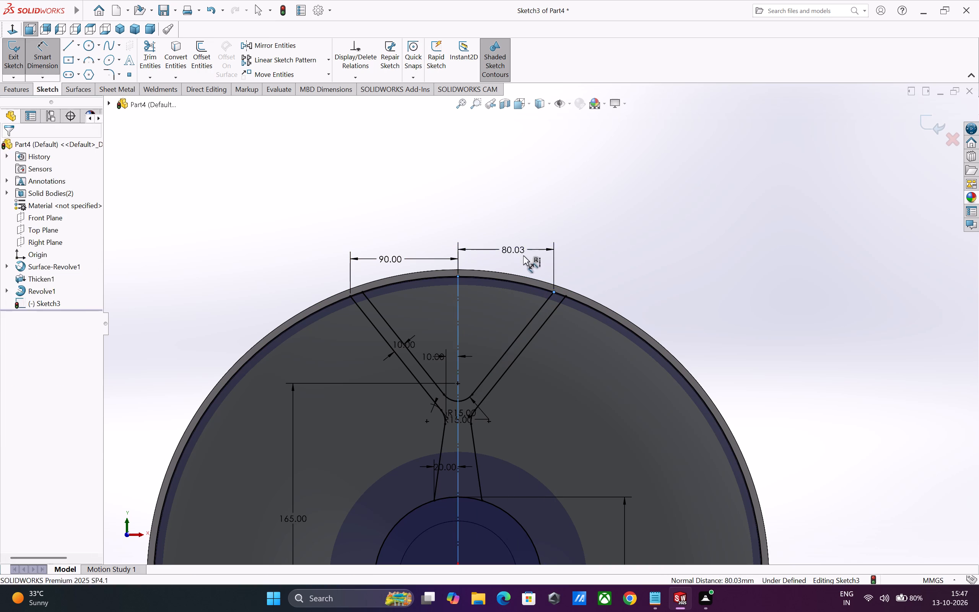
click(470, 238)
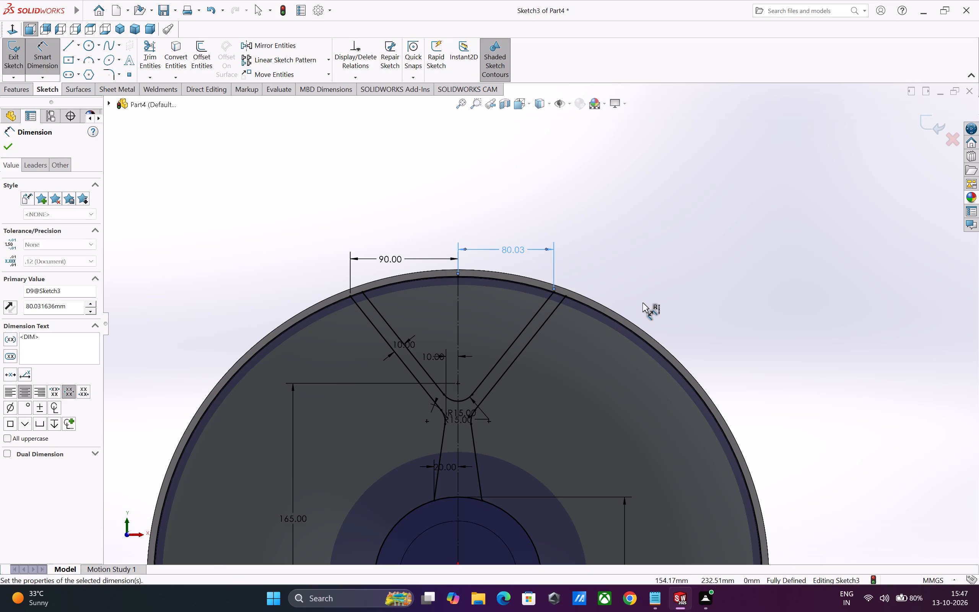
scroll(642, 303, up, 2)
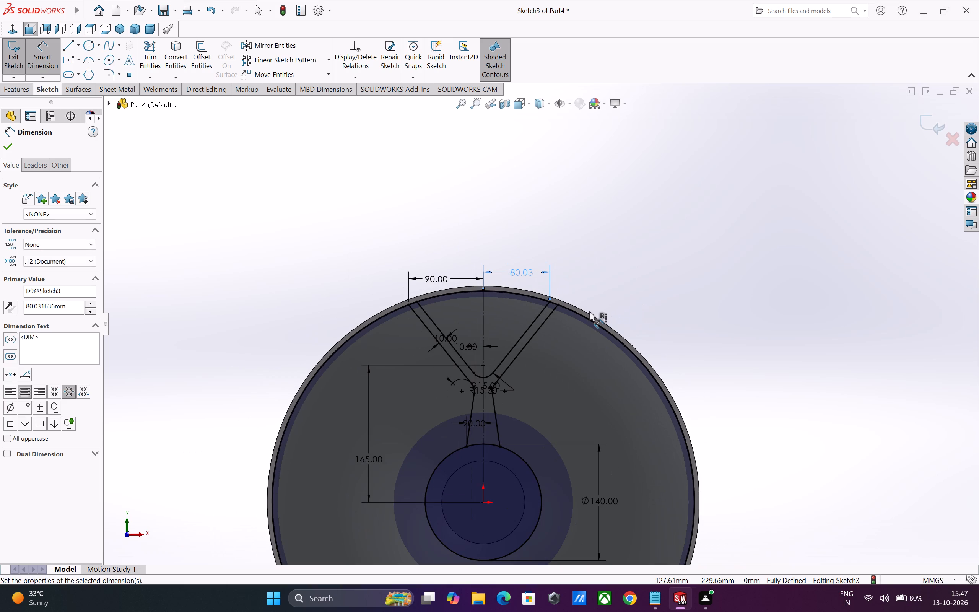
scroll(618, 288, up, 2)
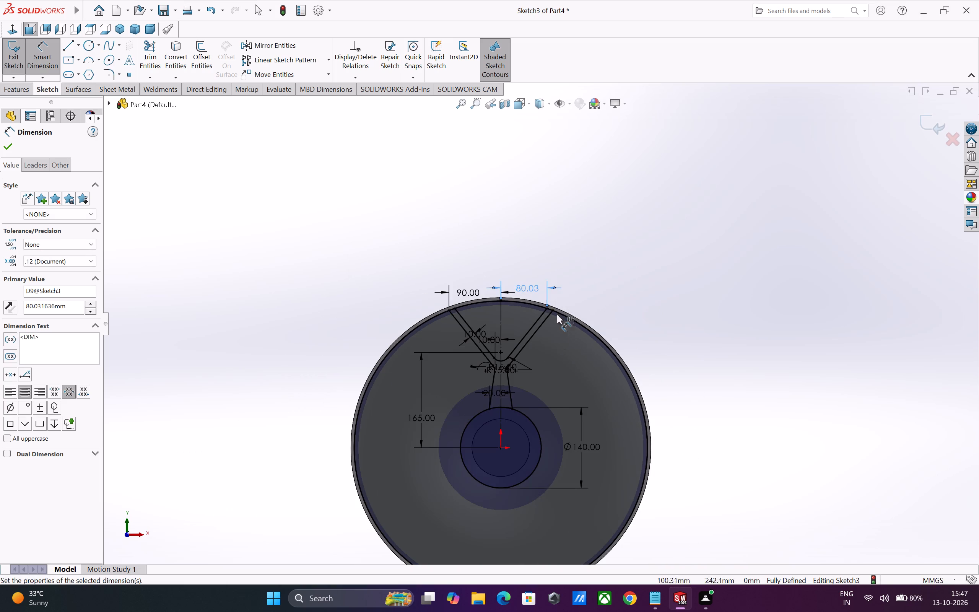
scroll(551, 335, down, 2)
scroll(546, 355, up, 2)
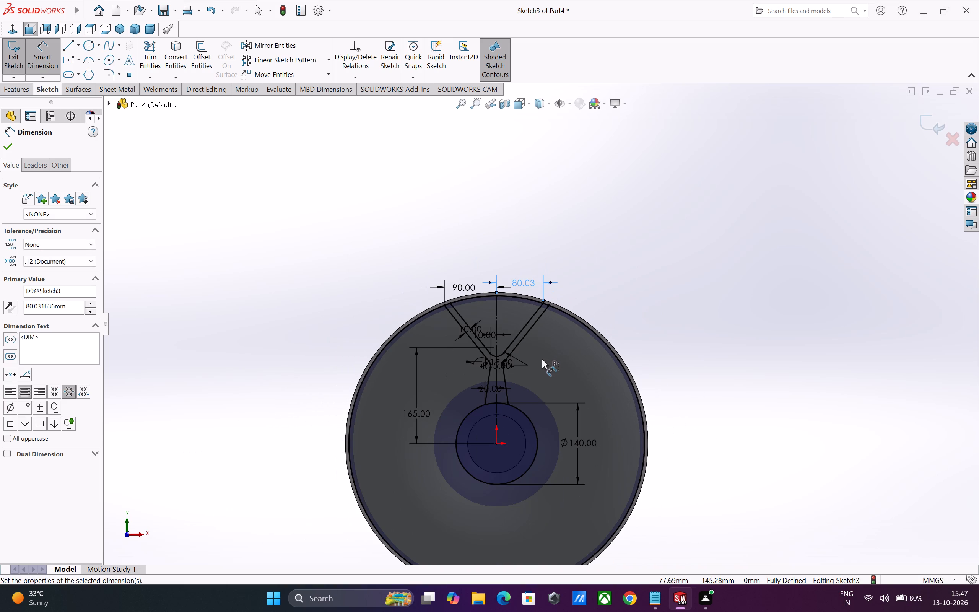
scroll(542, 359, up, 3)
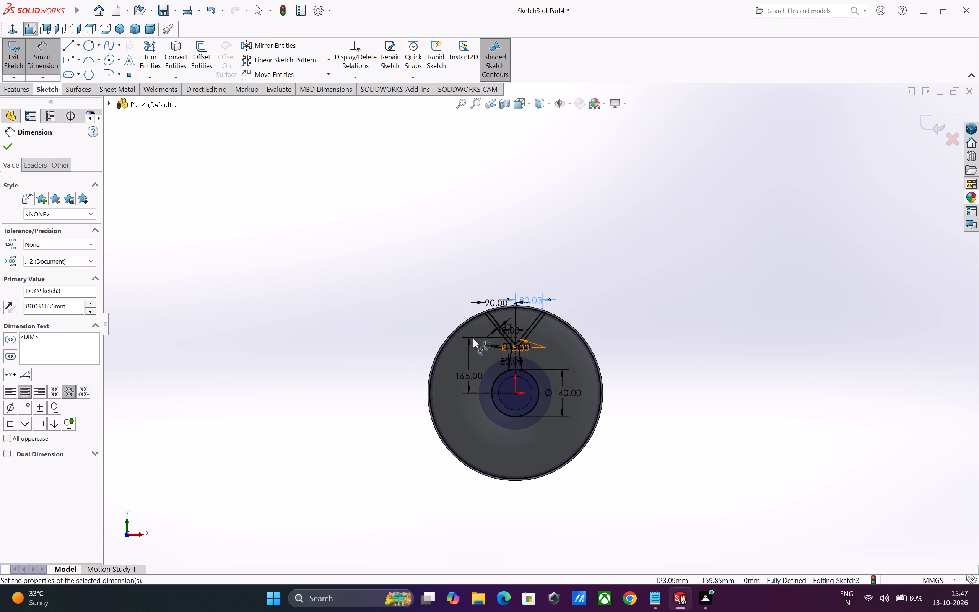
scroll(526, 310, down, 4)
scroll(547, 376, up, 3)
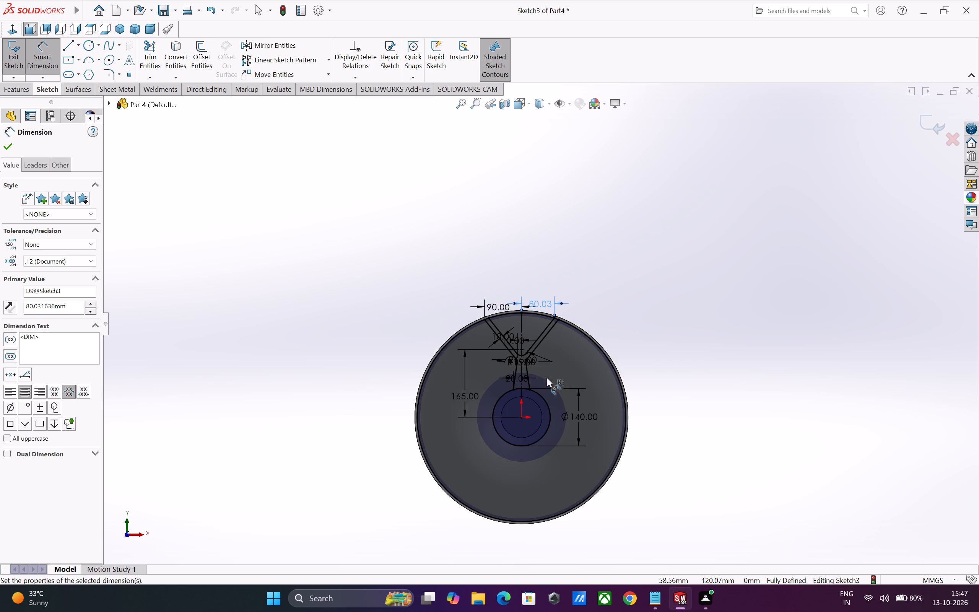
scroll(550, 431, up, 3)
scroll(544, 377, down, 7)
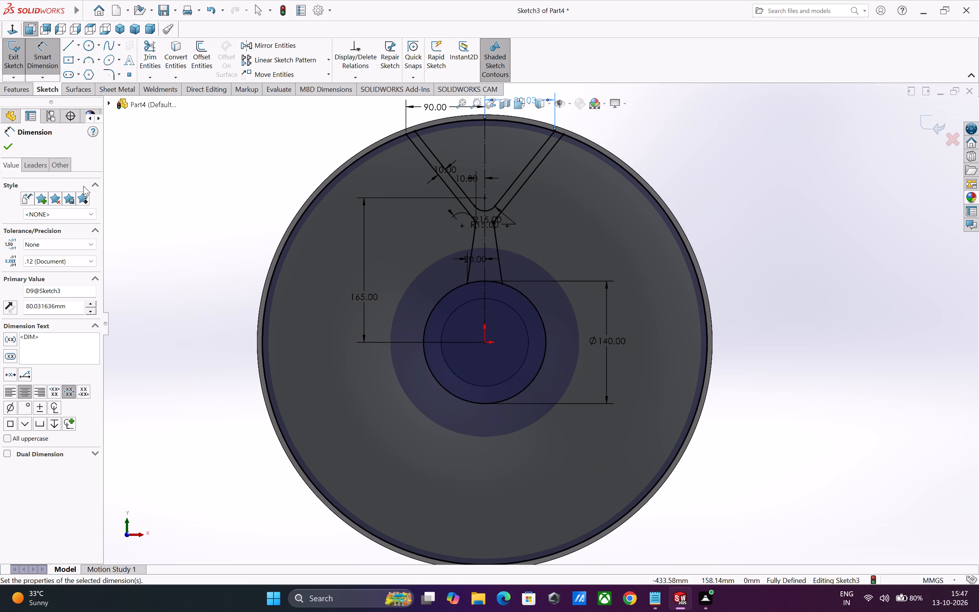
Start a circular sketch pattern centred on the sketch origin.
click(9, 150)
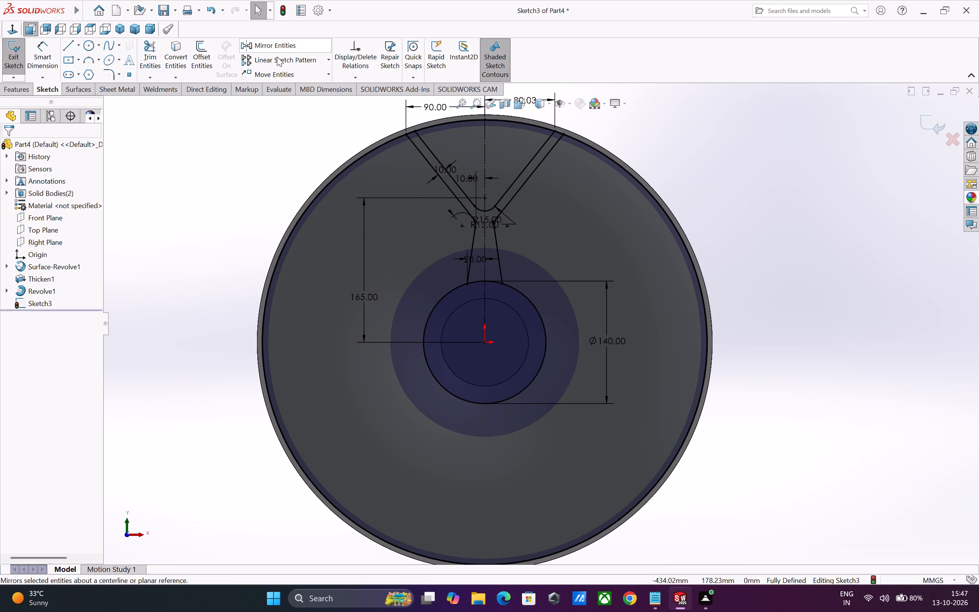
click(330, 62)
click(310, 89)
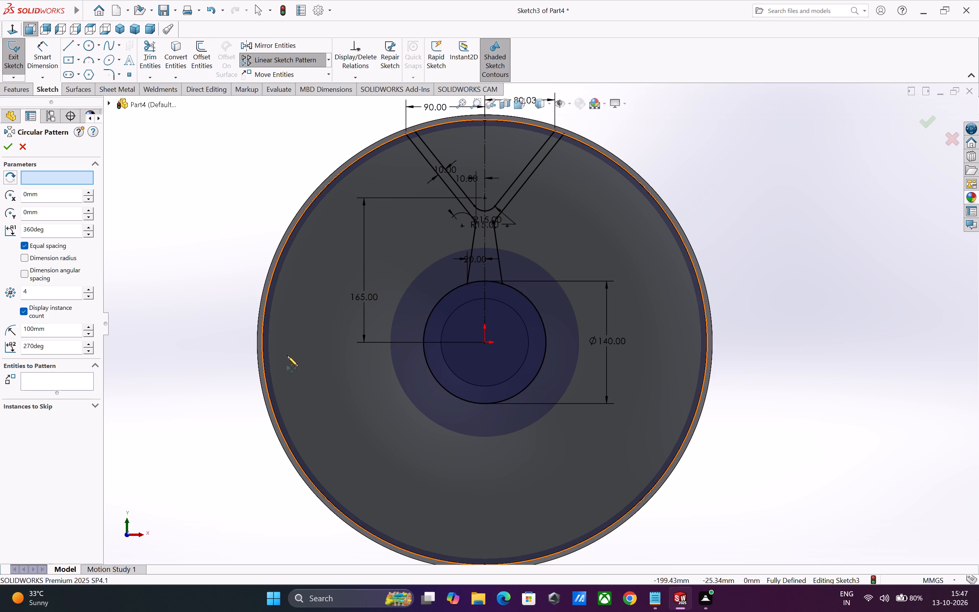
click(486, 343)
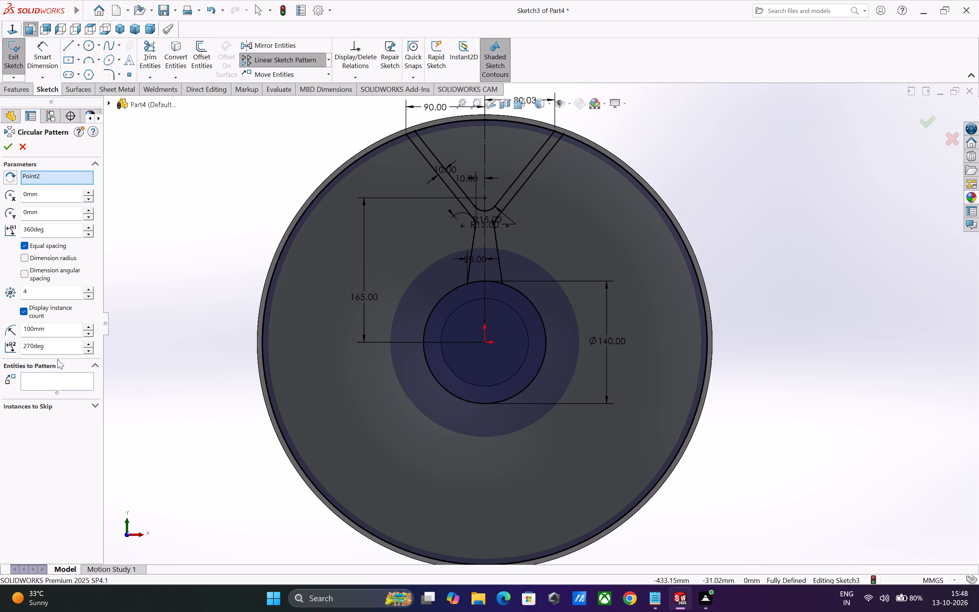
click(72, 381)
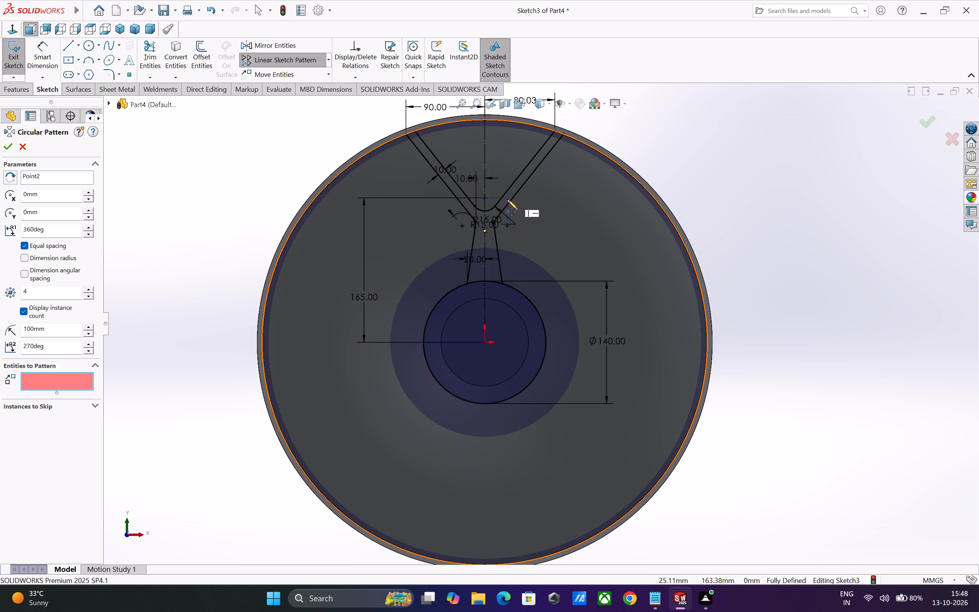
Add the outer rim circle, the four angled spoke arm lines and the inner fillet arc to the entities to pattern.
scroll(525, 243, up, 1)
drag(525, 178, 522, 239)
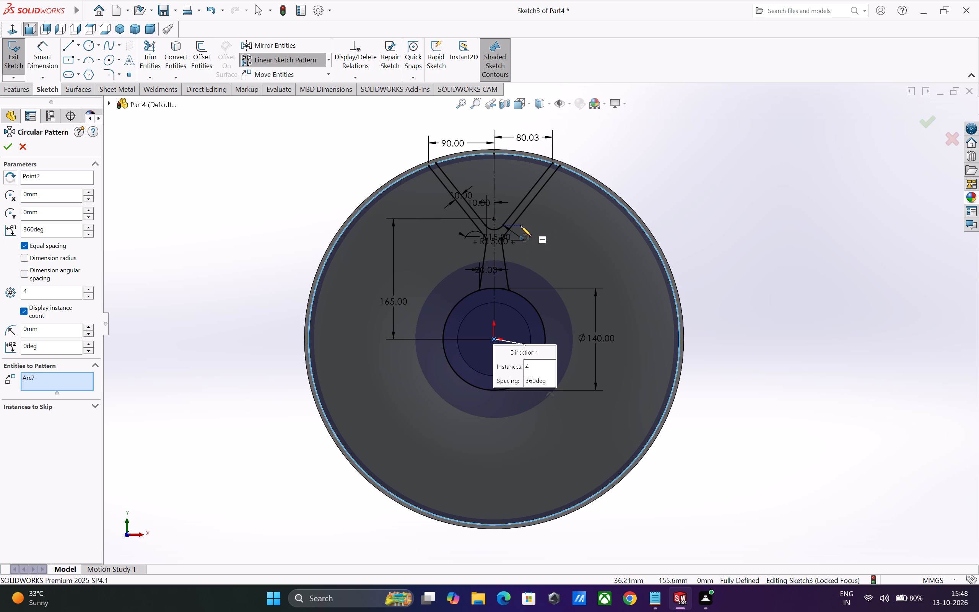
scroll(495, 199, down, 4)
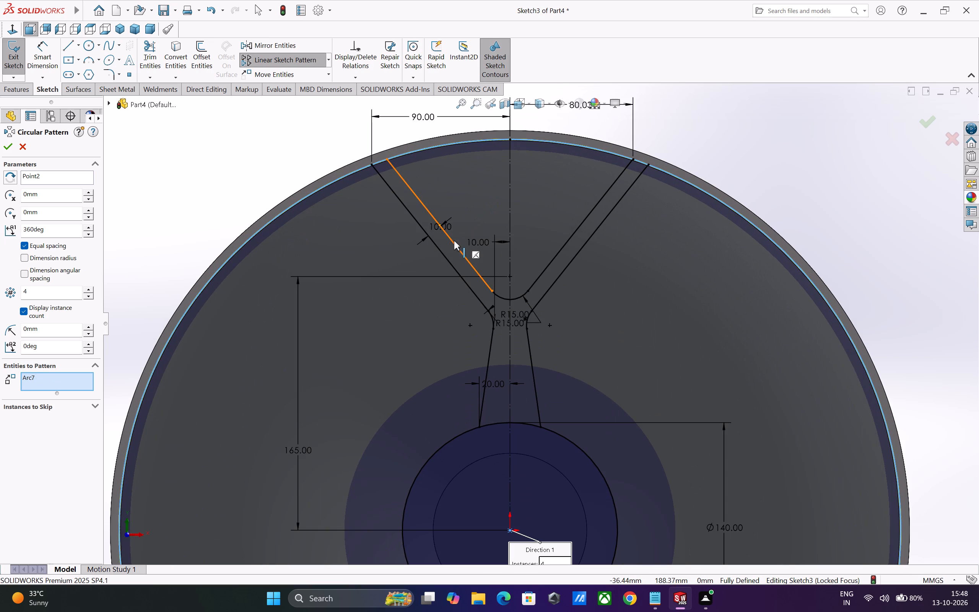
click(454, 241)
click(447, 260)
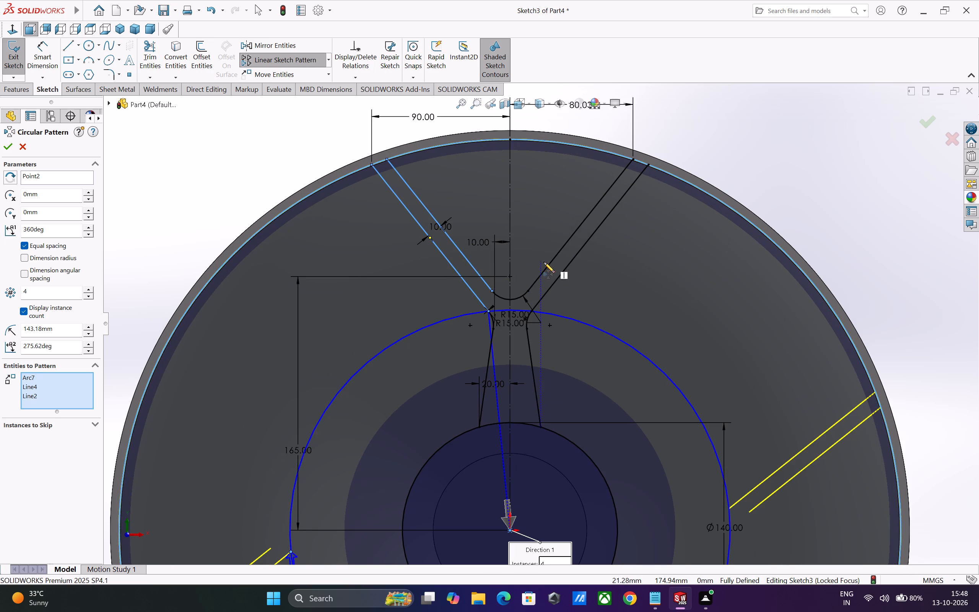
click(550, 264)
click(517, 296)
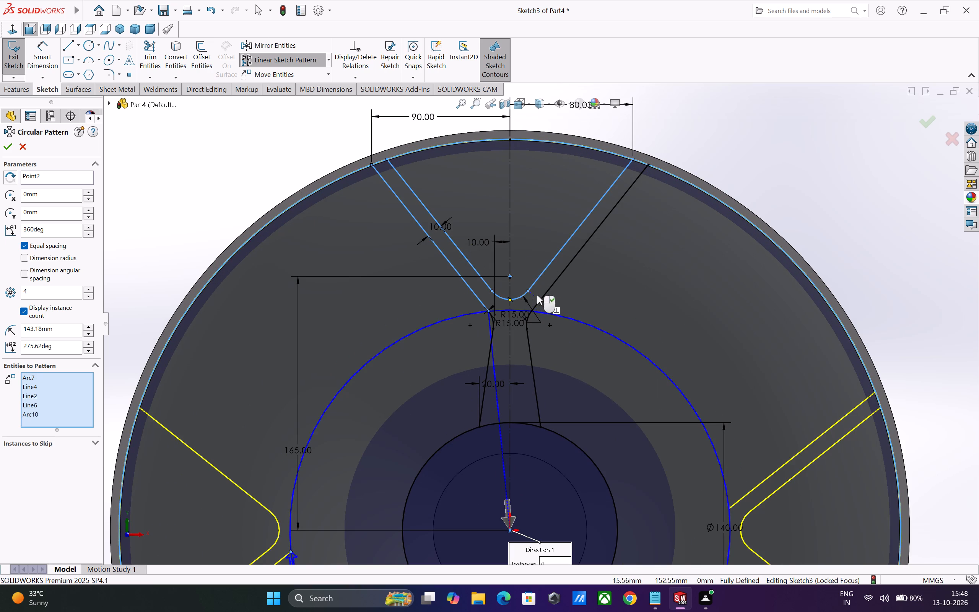
click(545, 293)
Add both spoke stem lines and the two R15 fillet arcs joining stem and arms to the entities to pattern.
click(529, 336)
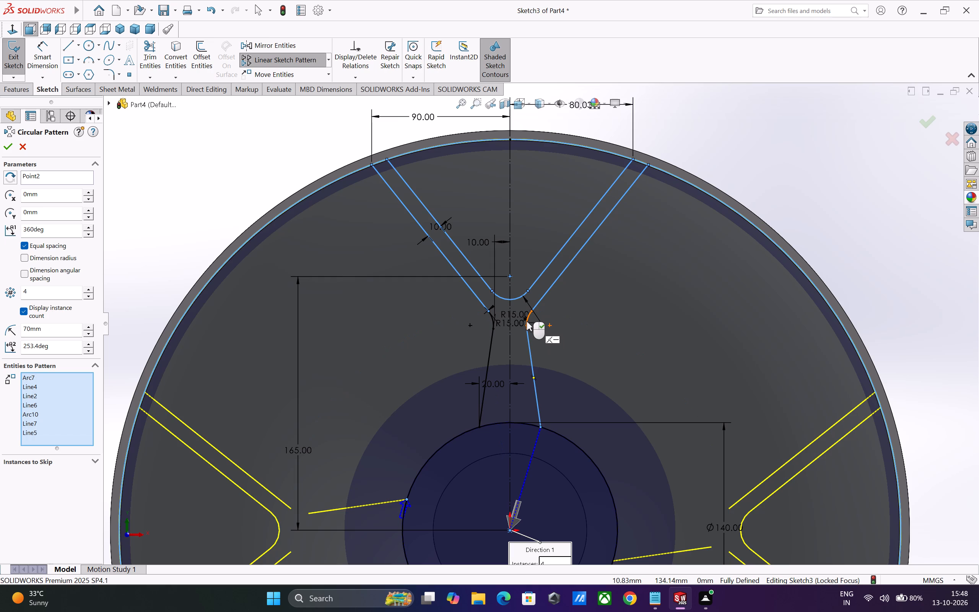
click(527, 318)
click(491, 342)
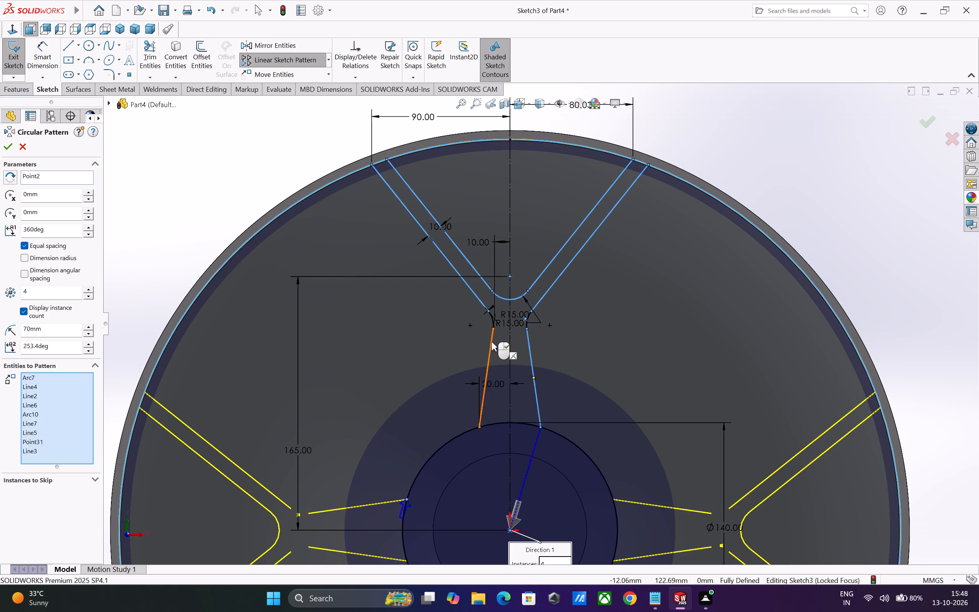
click(492, 324)
scroll(533, 336, up, 4)
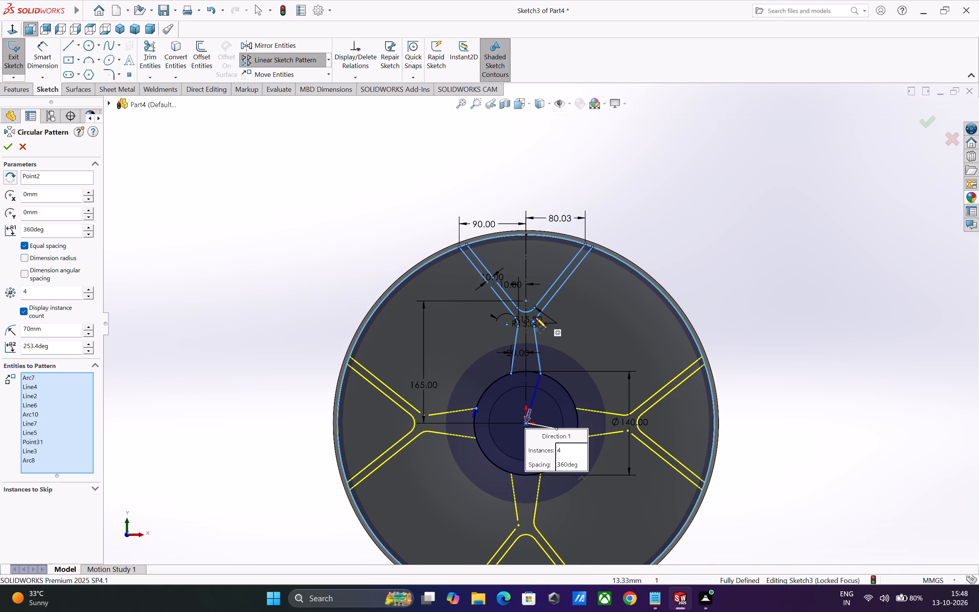
scroll(536, 317, down, 8)
click(511, 326)
scroll(521, 334, up, 1)
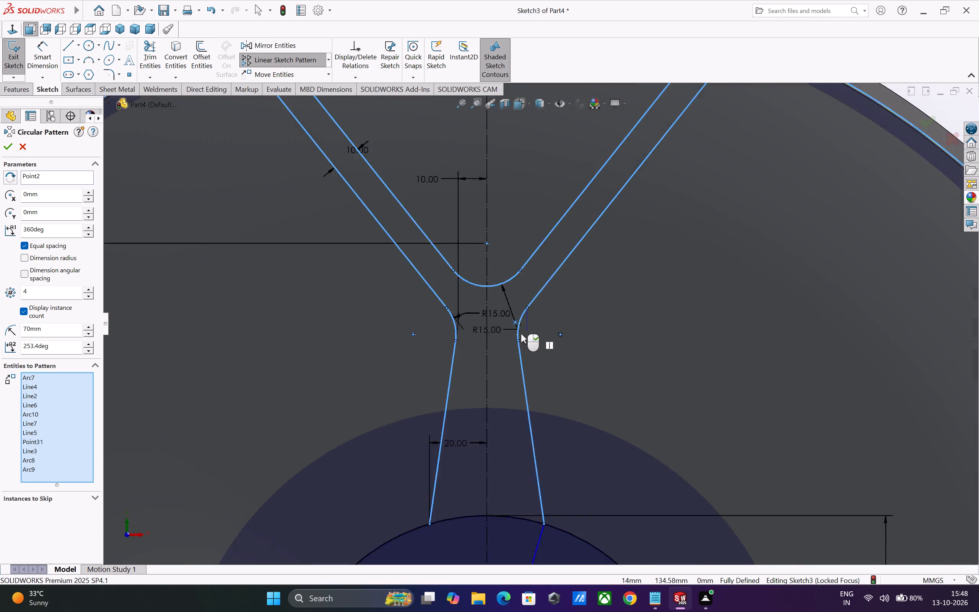
scroll(521, 334, up, 8)
scroll(581, 358, down, 1)
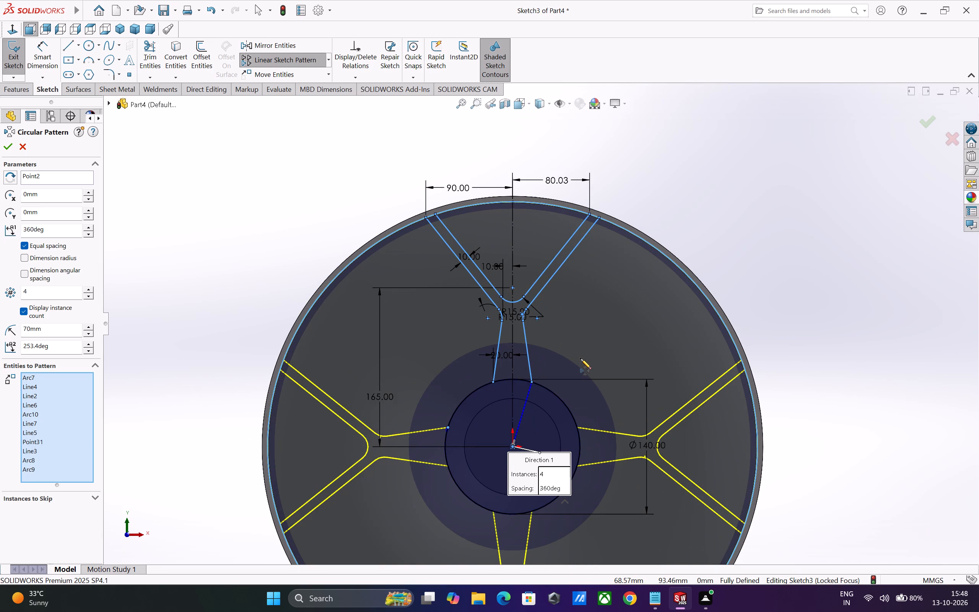
scroll(582, 358, up, 2)
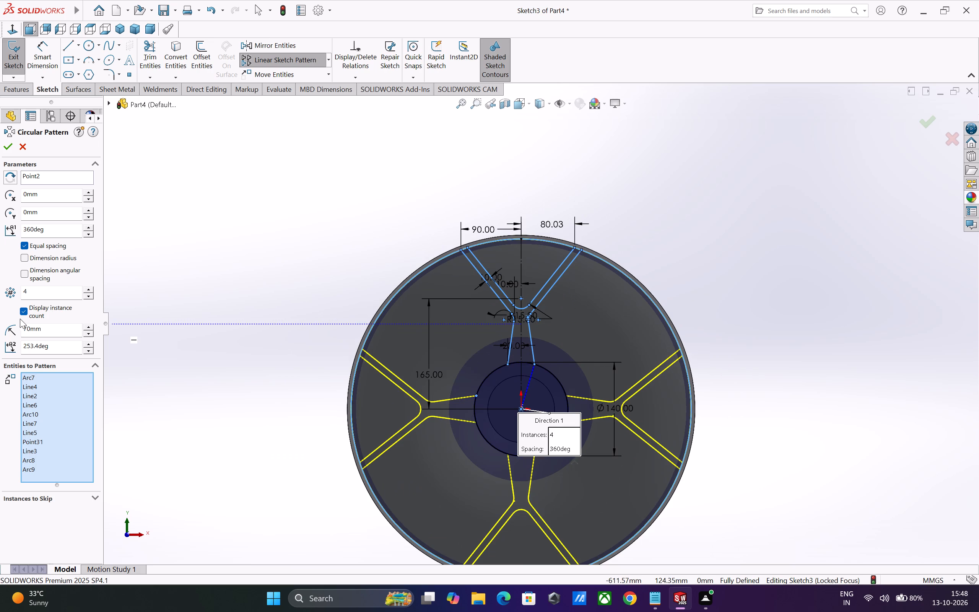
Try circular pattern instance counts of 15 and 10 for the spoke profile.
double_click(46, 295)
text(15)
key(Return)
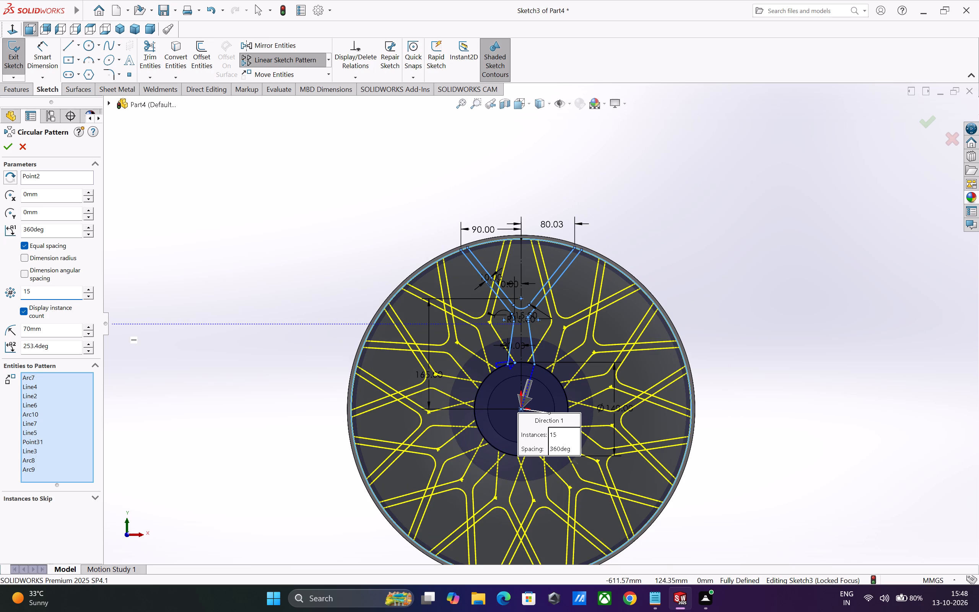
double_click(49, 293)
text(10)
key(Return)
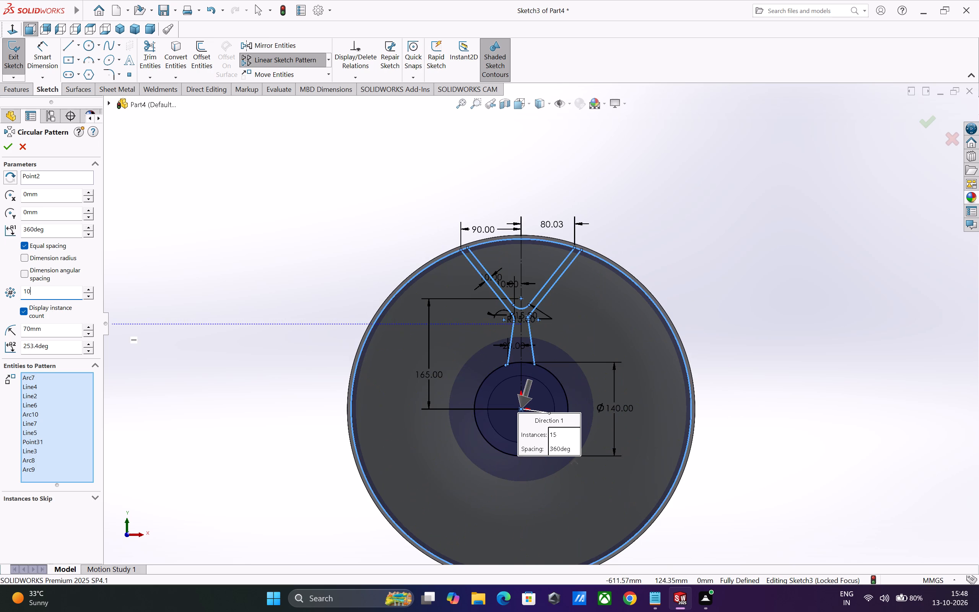
Set the spoke profile's circular pattern to 7 instances.
double_click(37, 291)
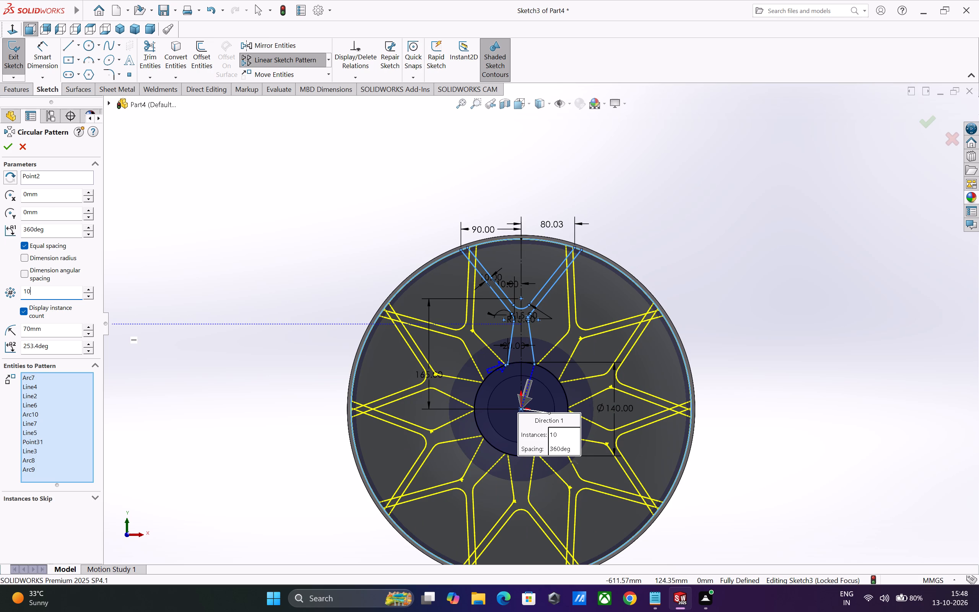
key(7)
key(Return)
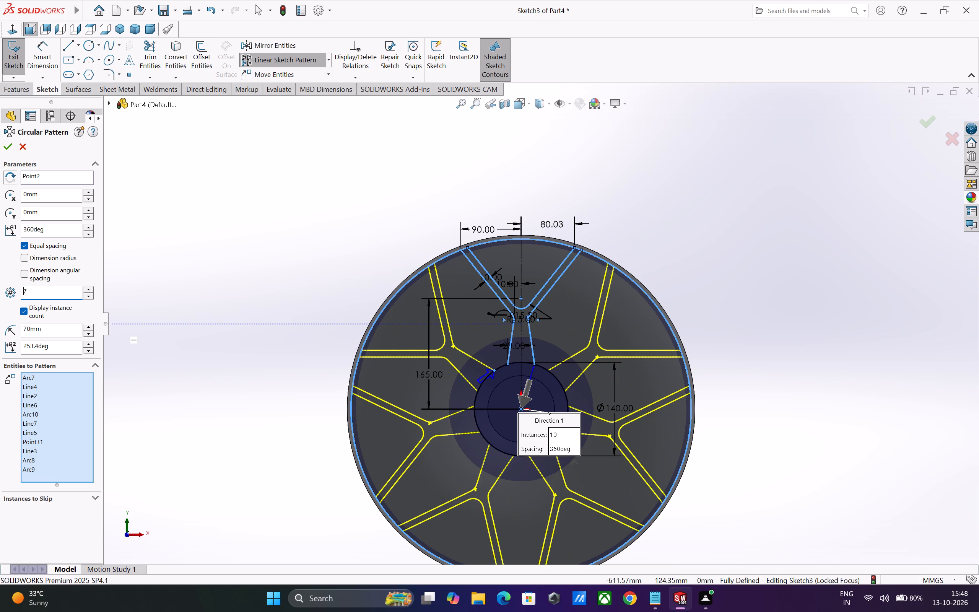
Apply the seven-instance circular sketch pattern of the Y-shaped spoke profile.
scroll(363, 312, up, 2)
scroll(422, 325, down, 1)
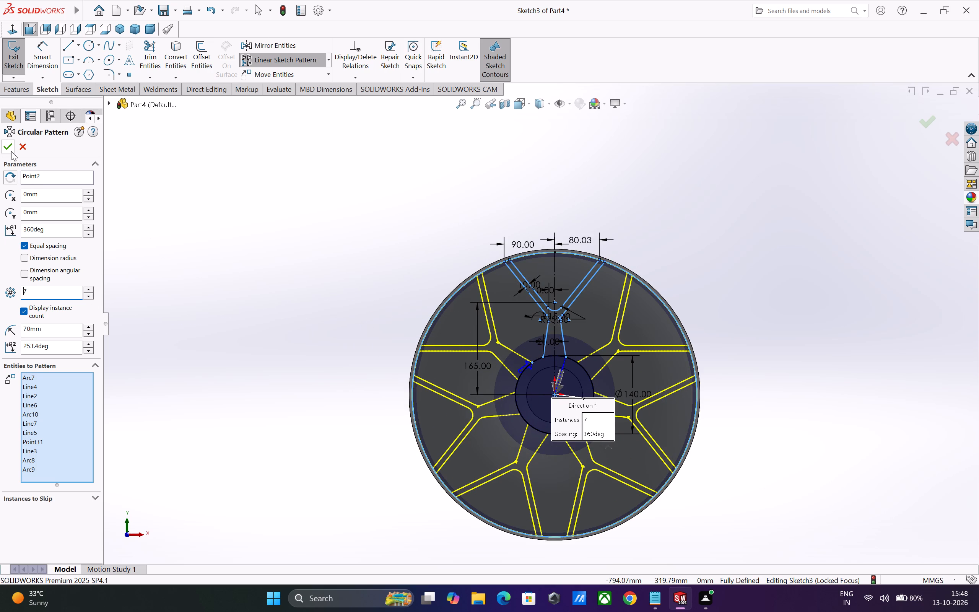
click(11, 151)
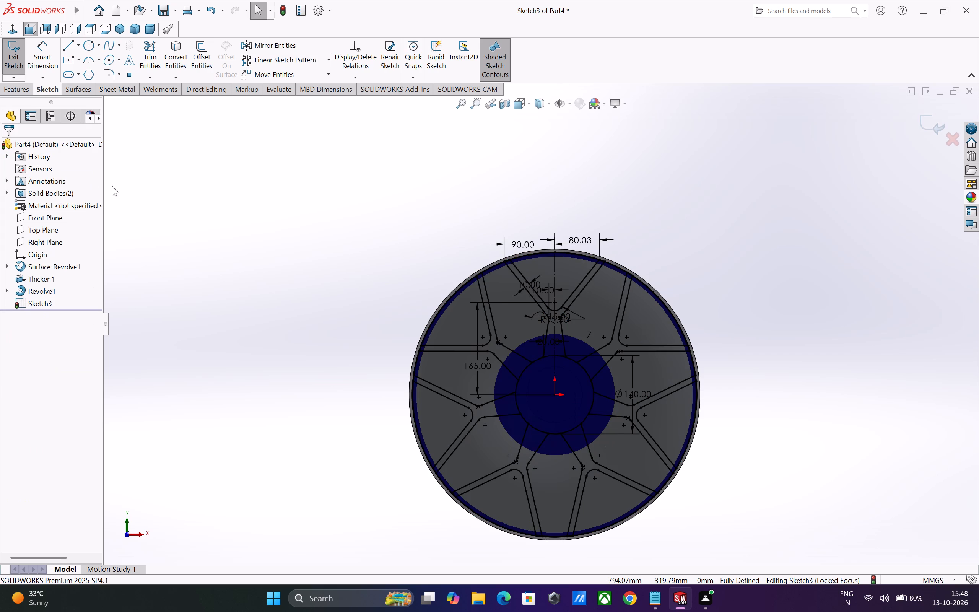
click(361, 262)
Start an extruded cut from the spoke sketch, replacing the first region picked with the V-shaped contour between the top spoke's arms.
click(22, 92)
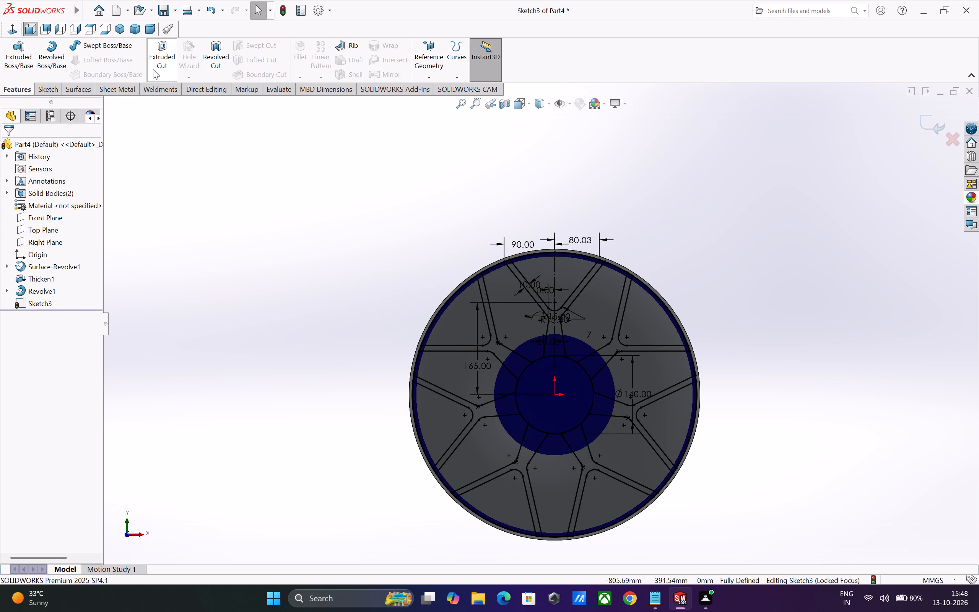
click(168, 63)
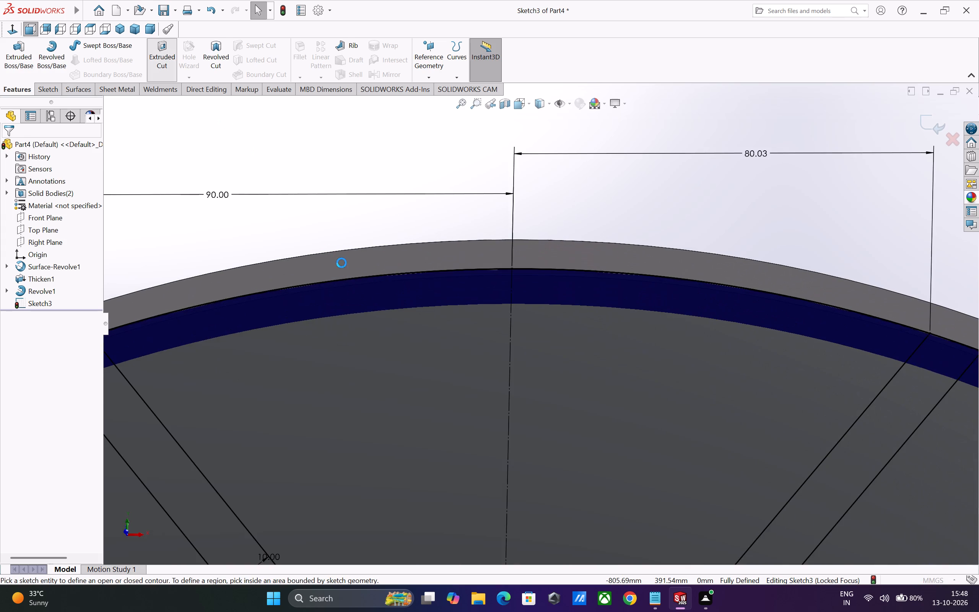
scroll(342, 263, up, 16)
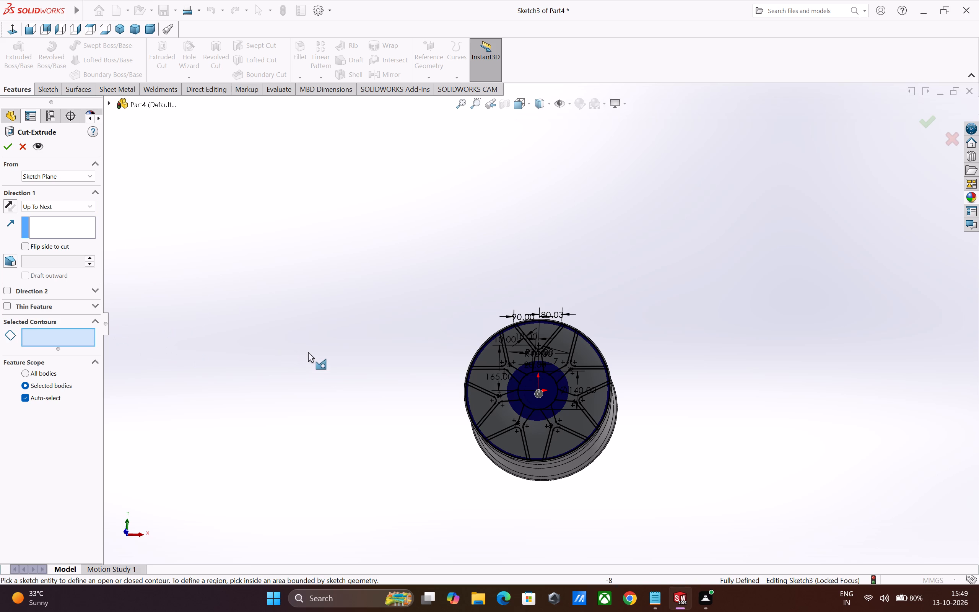
scroll(412, 257, down, 1)
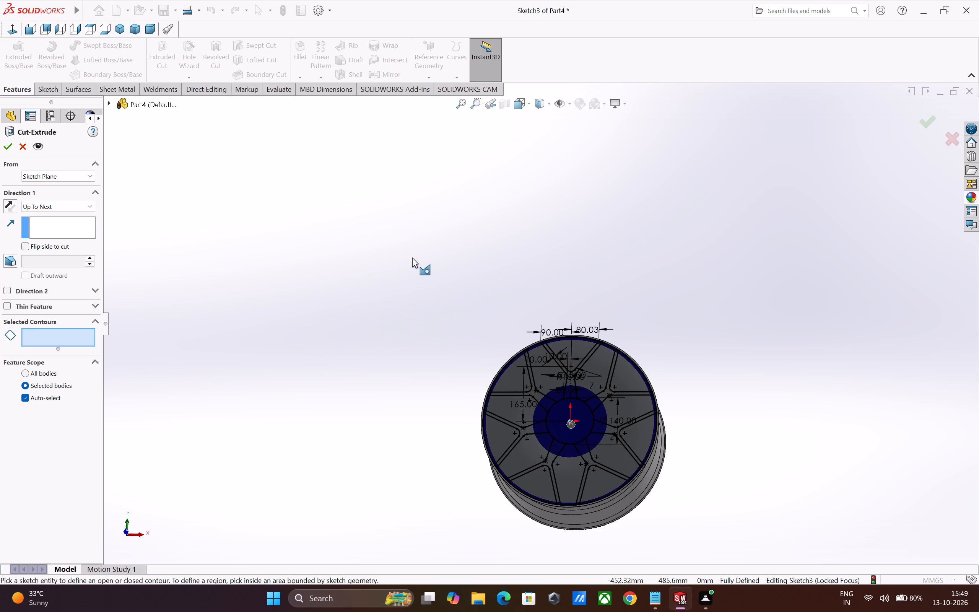
scroll(567, 339, down, 3)
click(576, 349)
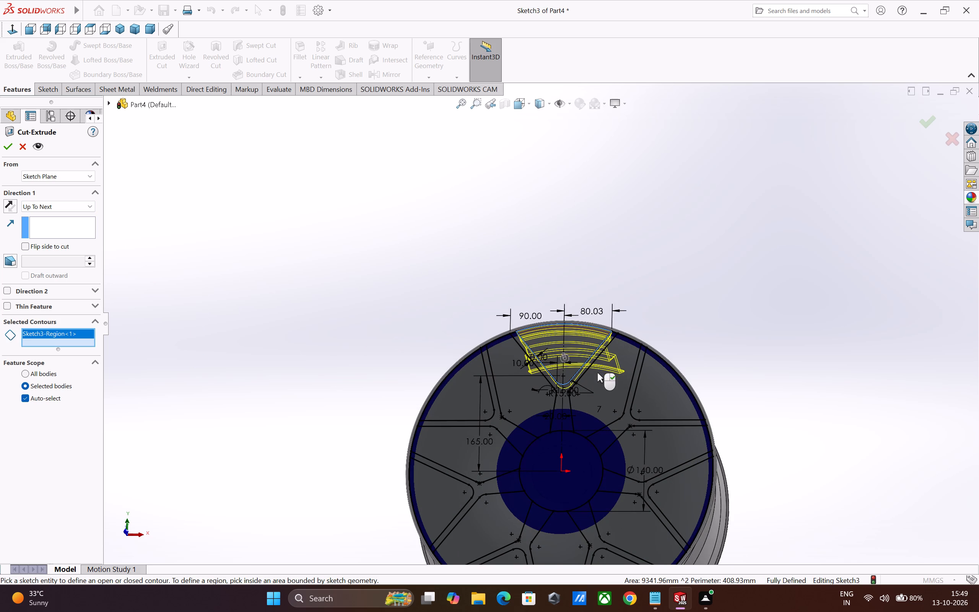
middle_drag(597, 374, 586, 404)
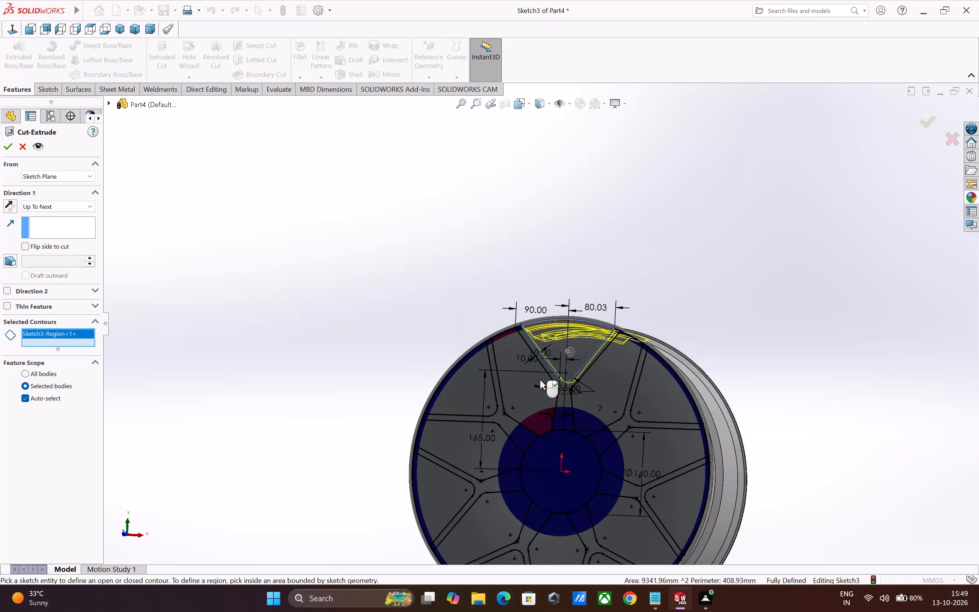
right_click(50, 343)
click(80, 352)
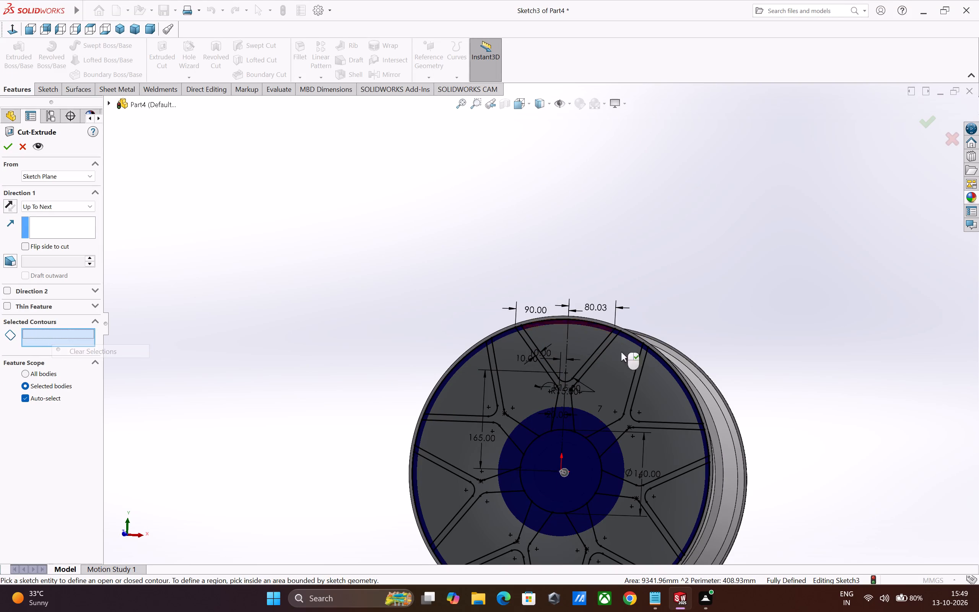
scroll(624, 342, down, 1)
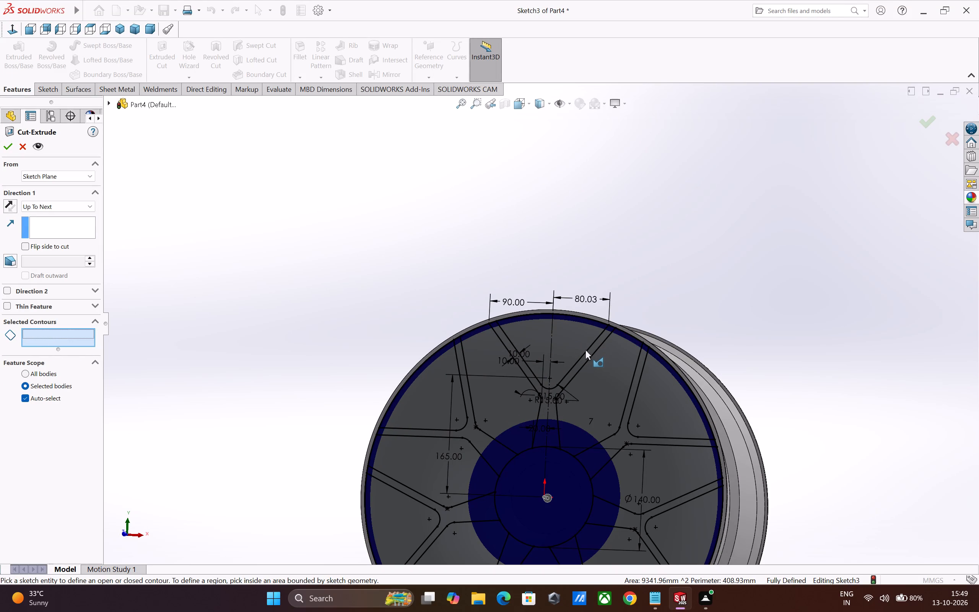
click(585, 350)
middle_drag(617, 376, 562, 420)
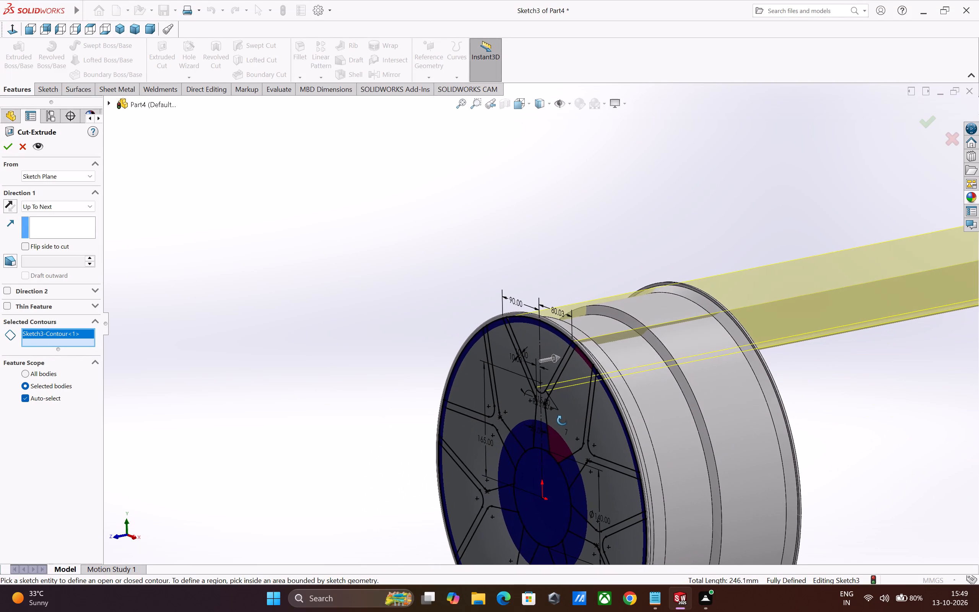
middle_drag(562, 420, 563, 420)
scroll(563, 420, up, 2)
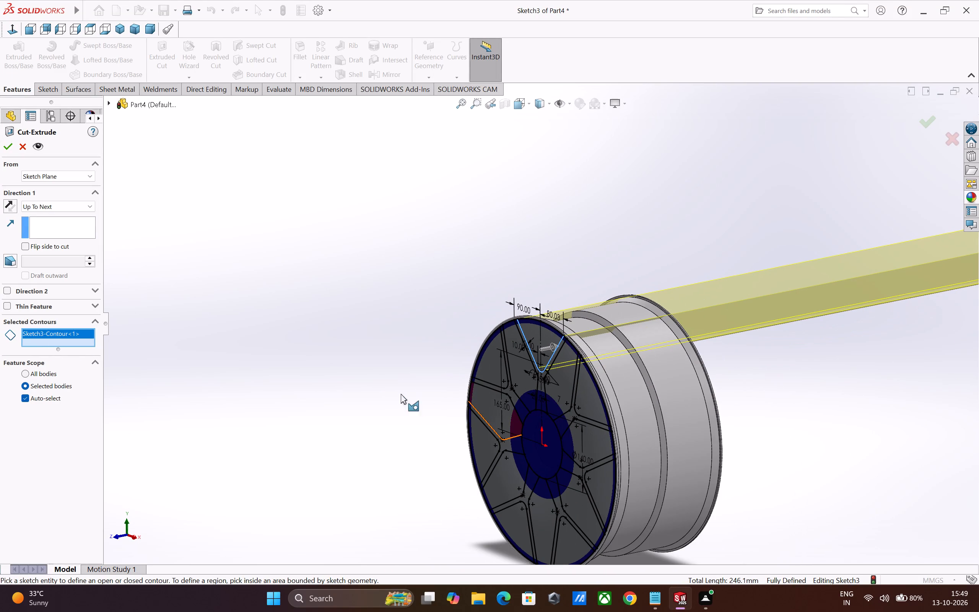
Set the cut's end condition to Through All - Both, after trying Blind.
click(60, 206)
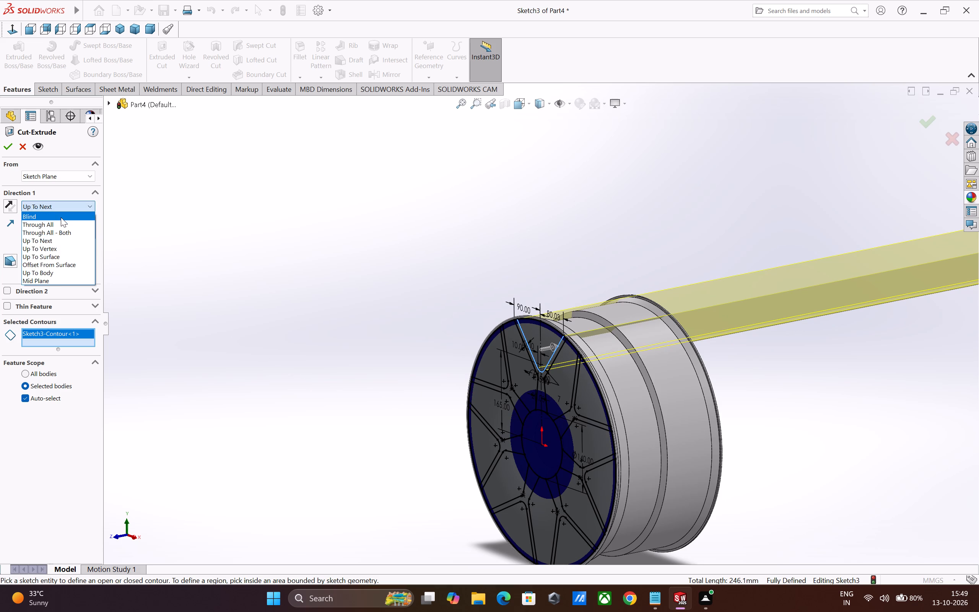
click(61, 217)
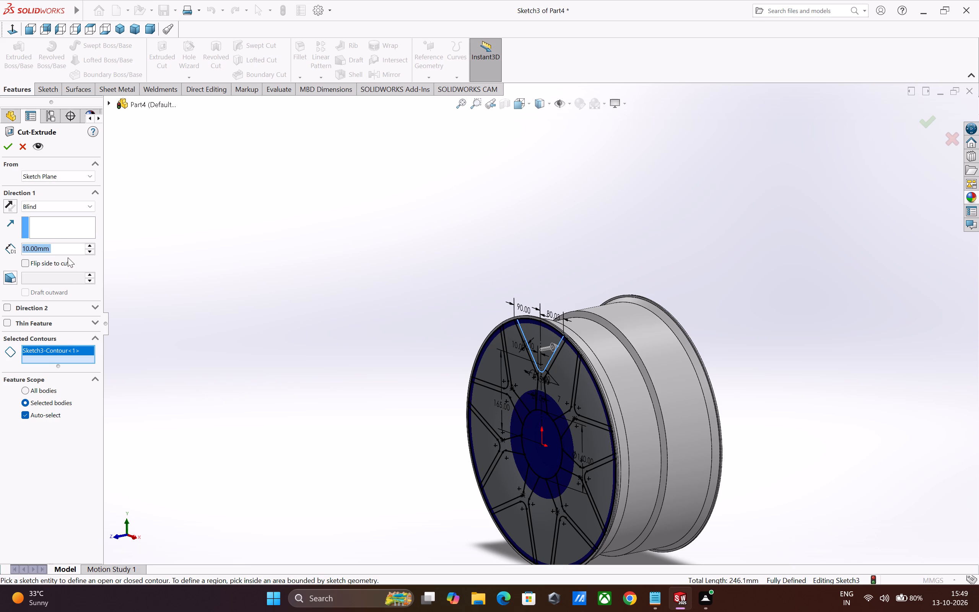
click(65, 206)
click(68, 229)
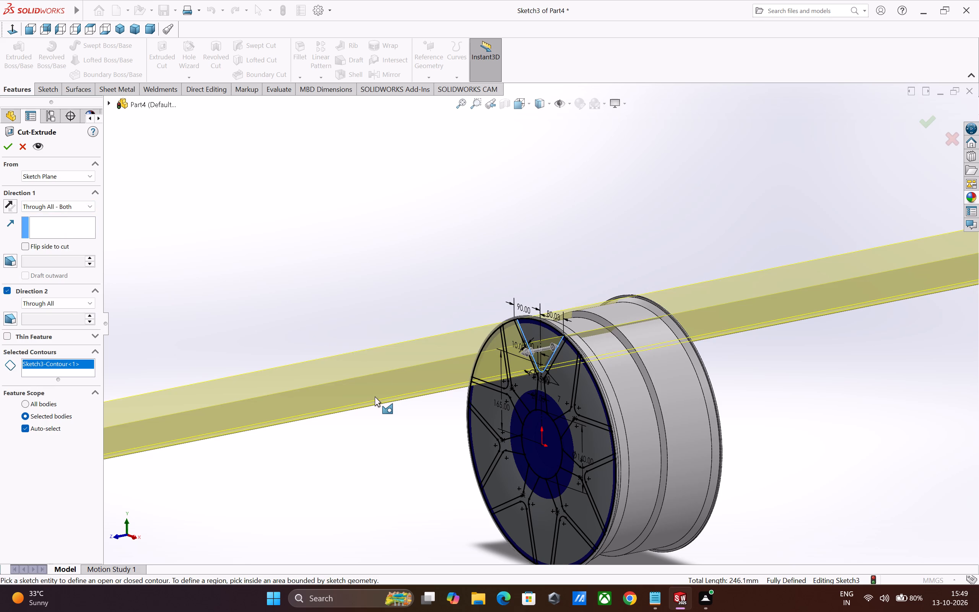
Add the two large regions flanking the top spoke's stem to the cut's contours.
middle_drag(405, 416, 474, 423)
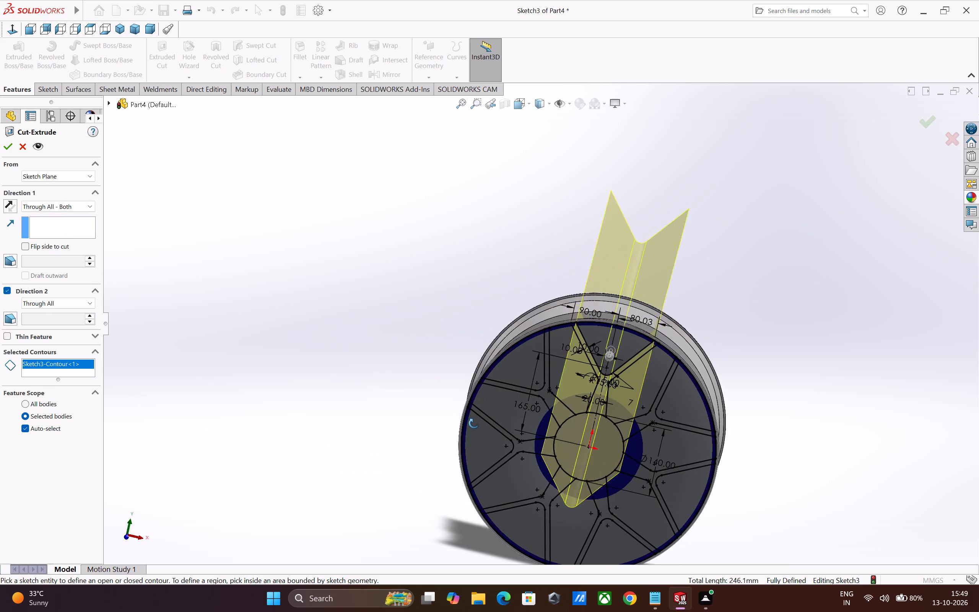
middle_drag(474, 423, 440, 449)
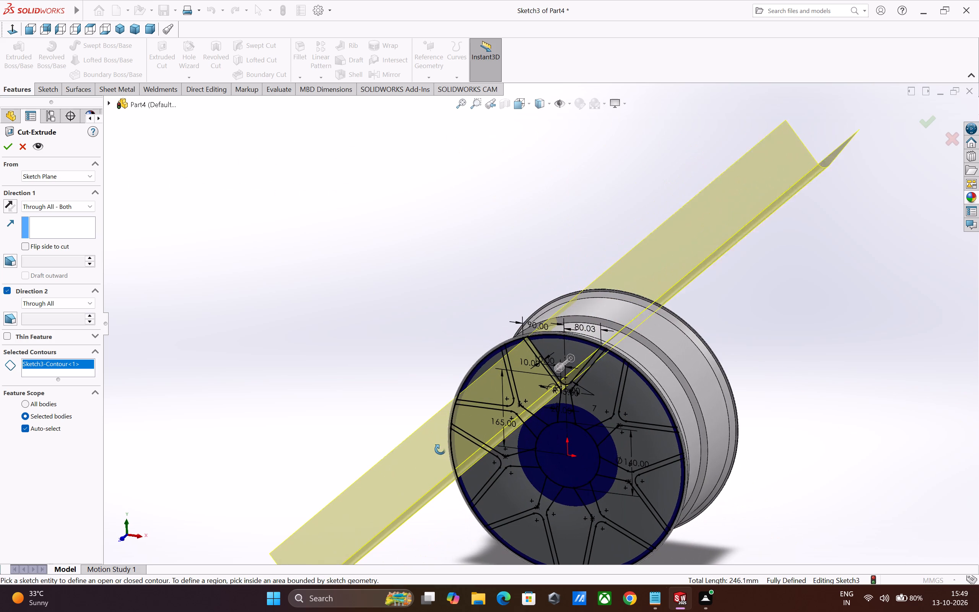
middle_drag(440, 449, 437, 449)
middle_drag(437, 449, 456, 439)
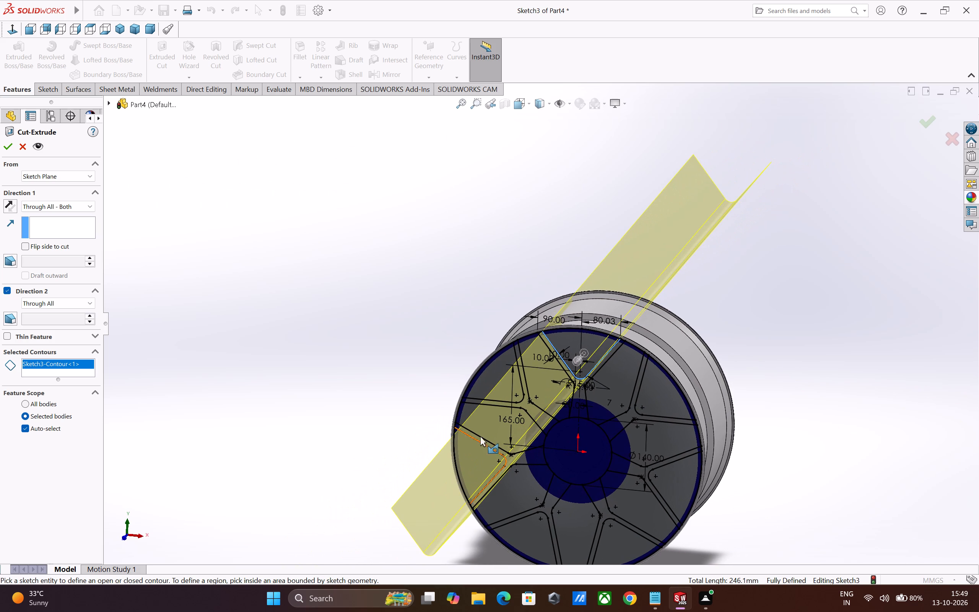
scroll(600, 391, down, 1)
click(606, 385)
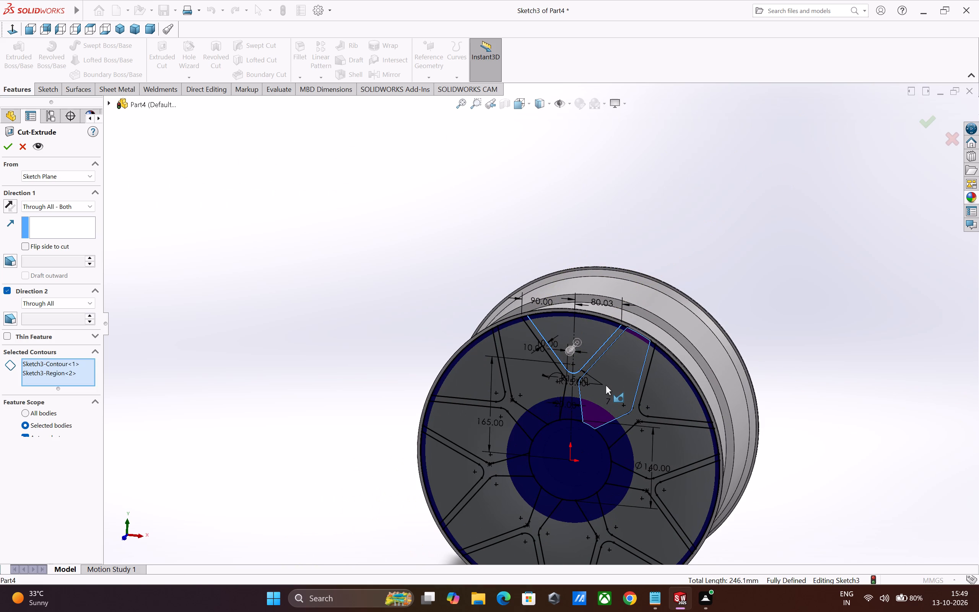
click(545, 384)
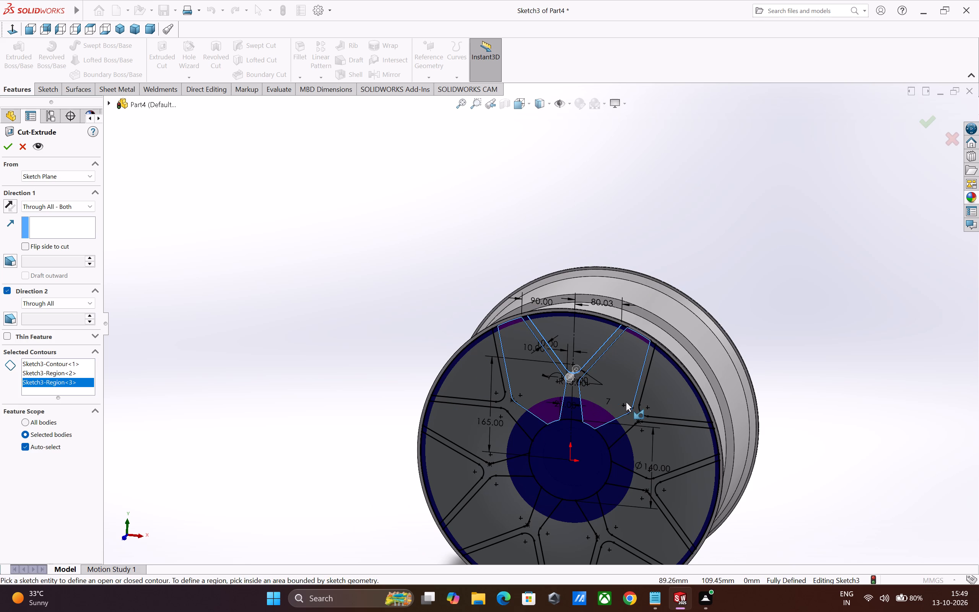
Turn off automatic body selection in the cut's feature scope and try picking the disc body.
middle_drag(626, 402, 605, 403)
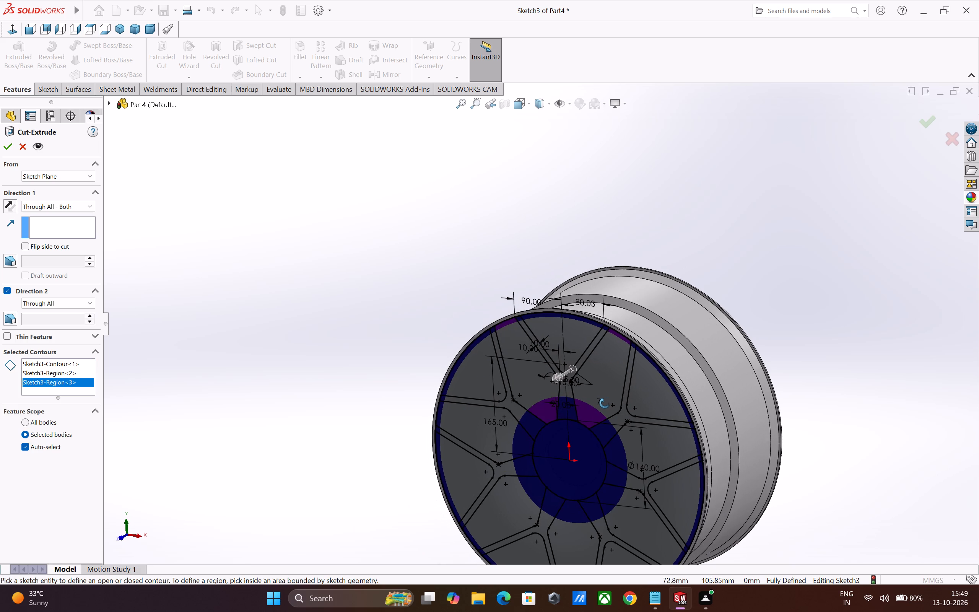
middle_drag(605, 403, 604, 404)
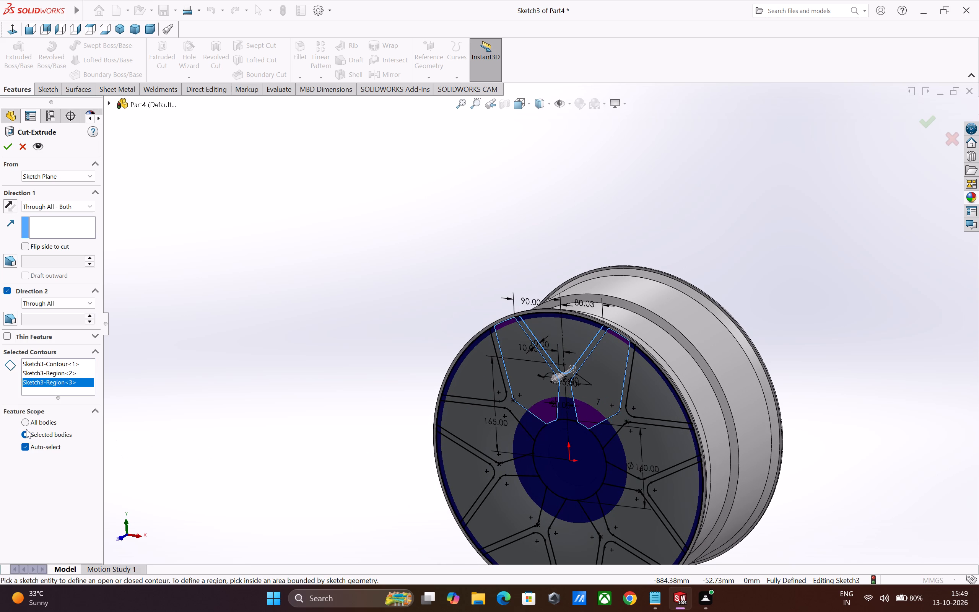
click(24, 448)
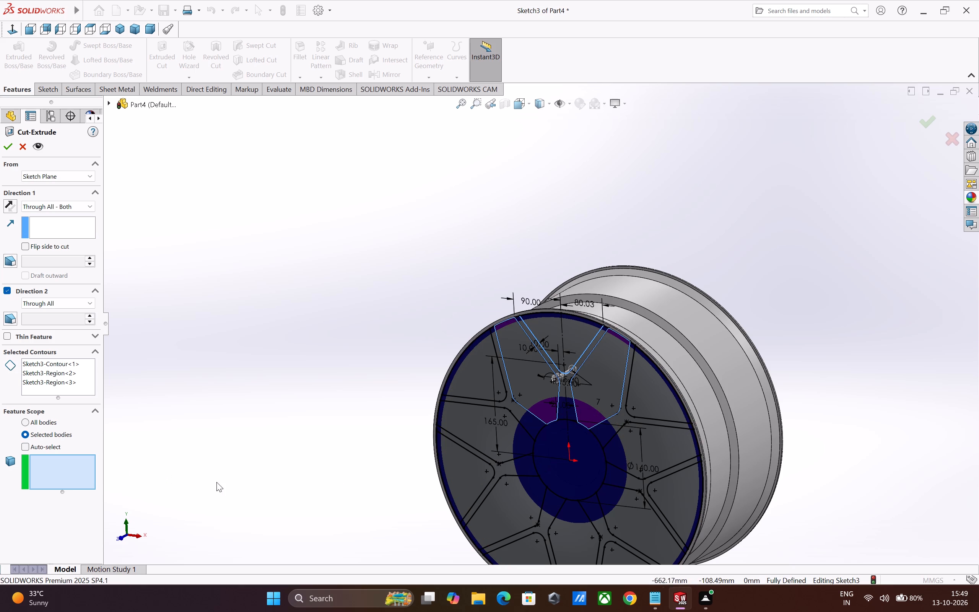
click(529, 385)
click(529, 385)
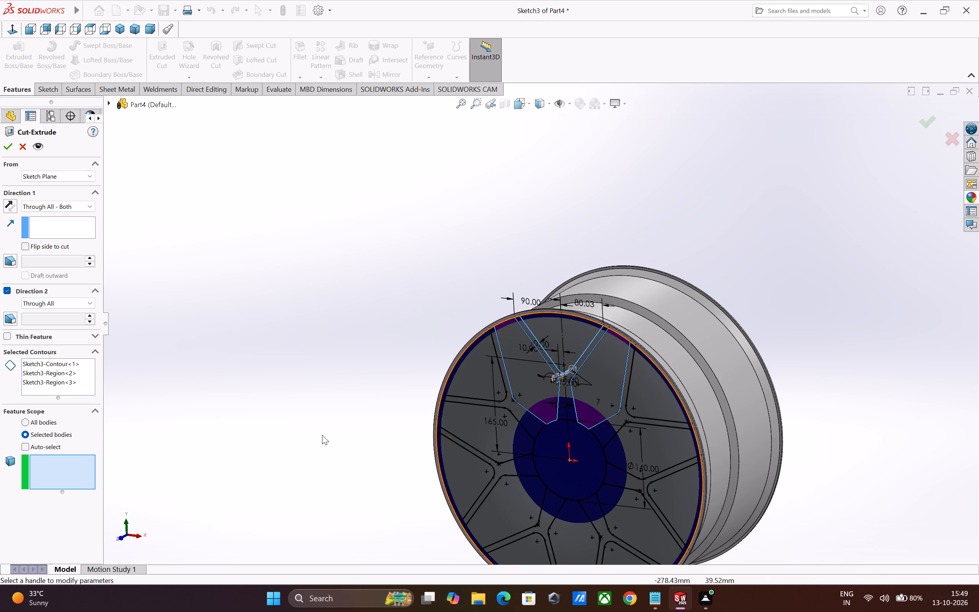
Remove the region on the 90 mm side of the top spoke's stem from the cut's contours.
click(62, 390)
click(62, 382)
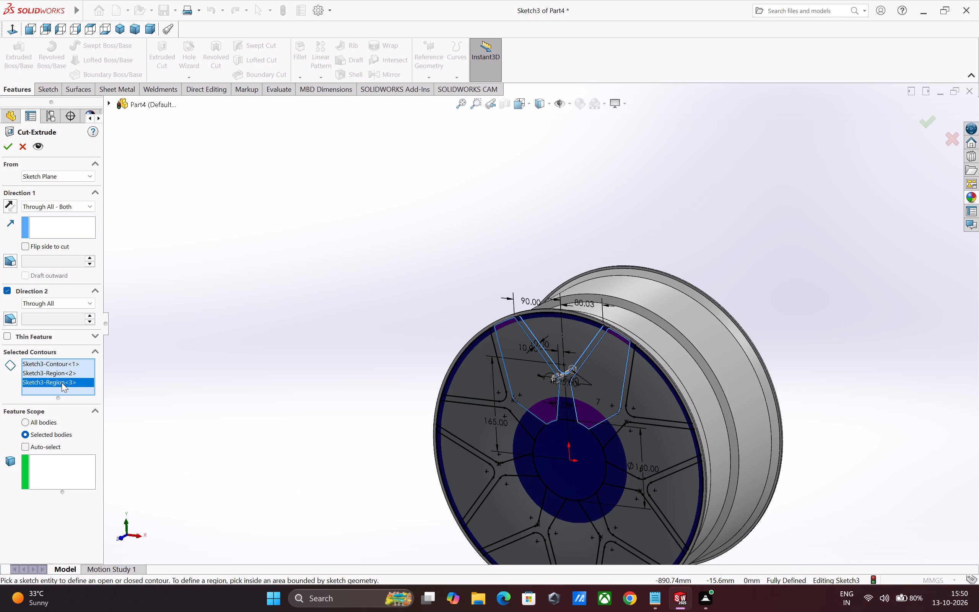
right_click(62, 382)
click(83, 403)
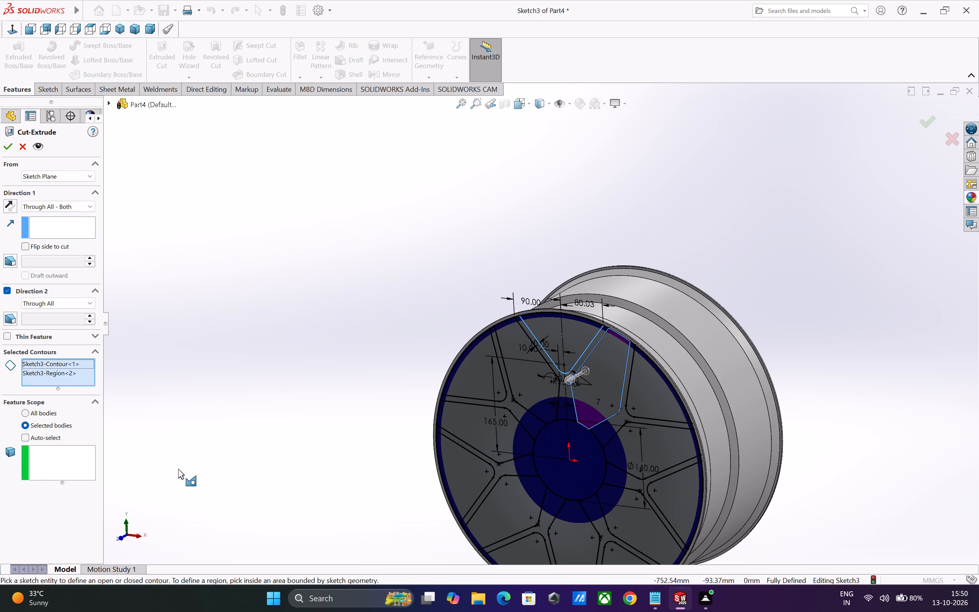
Limit the cut's feature scope to the revolved disc body.
click(79, 461)
click(477, 435)
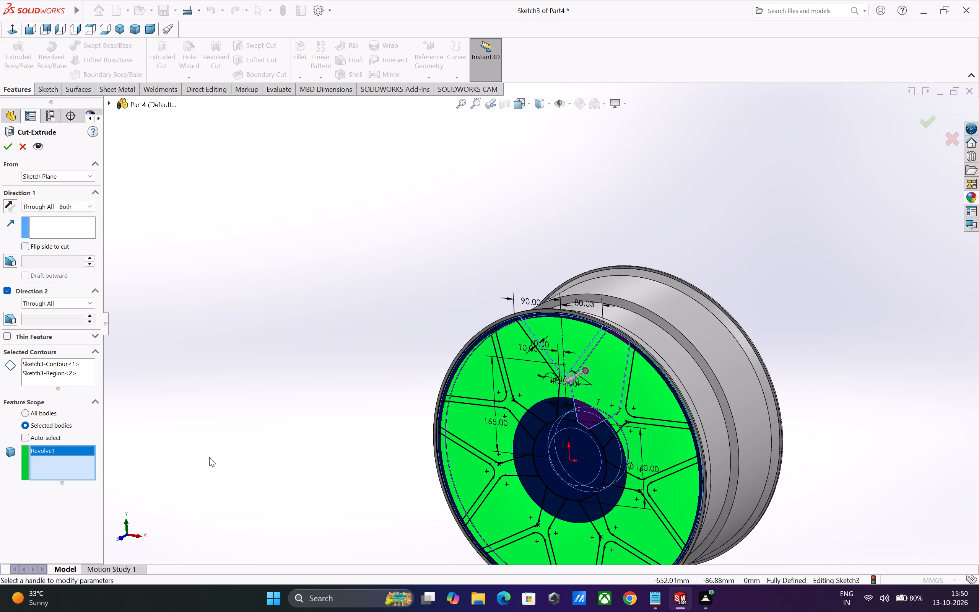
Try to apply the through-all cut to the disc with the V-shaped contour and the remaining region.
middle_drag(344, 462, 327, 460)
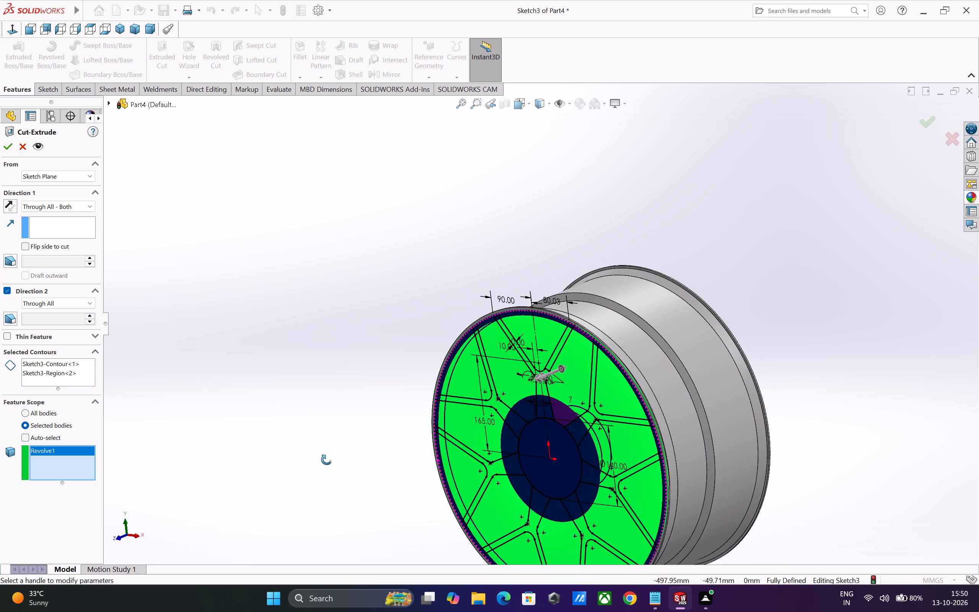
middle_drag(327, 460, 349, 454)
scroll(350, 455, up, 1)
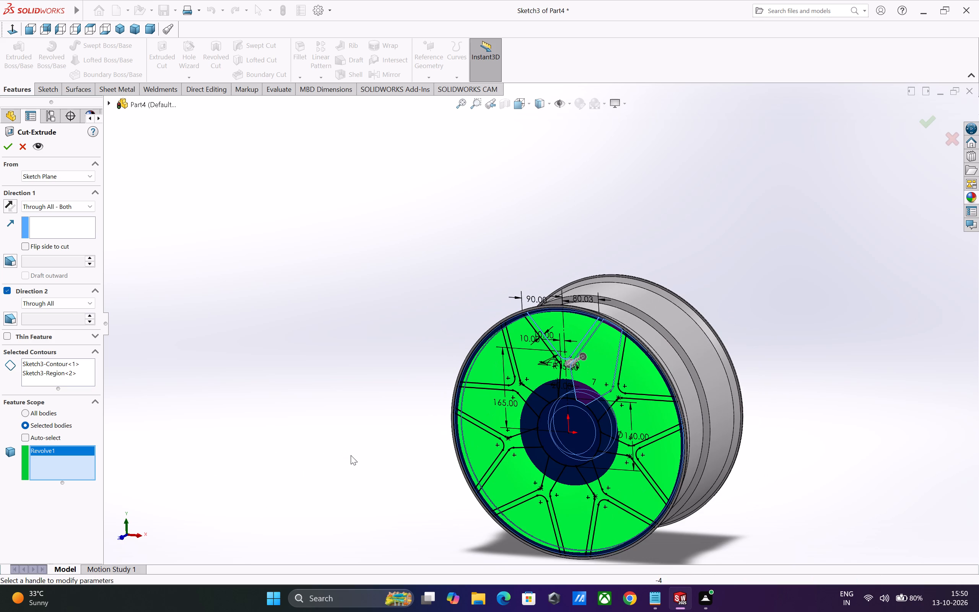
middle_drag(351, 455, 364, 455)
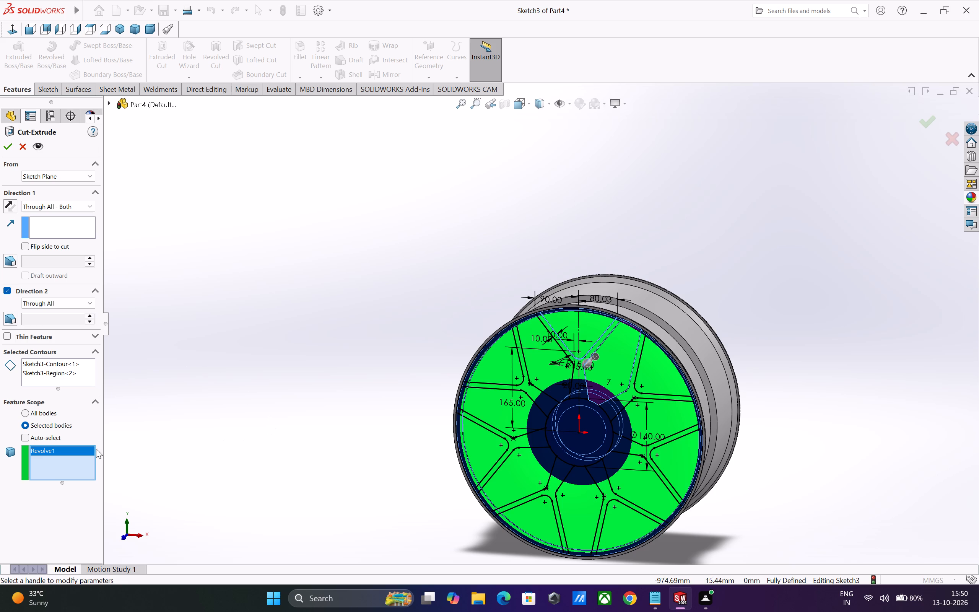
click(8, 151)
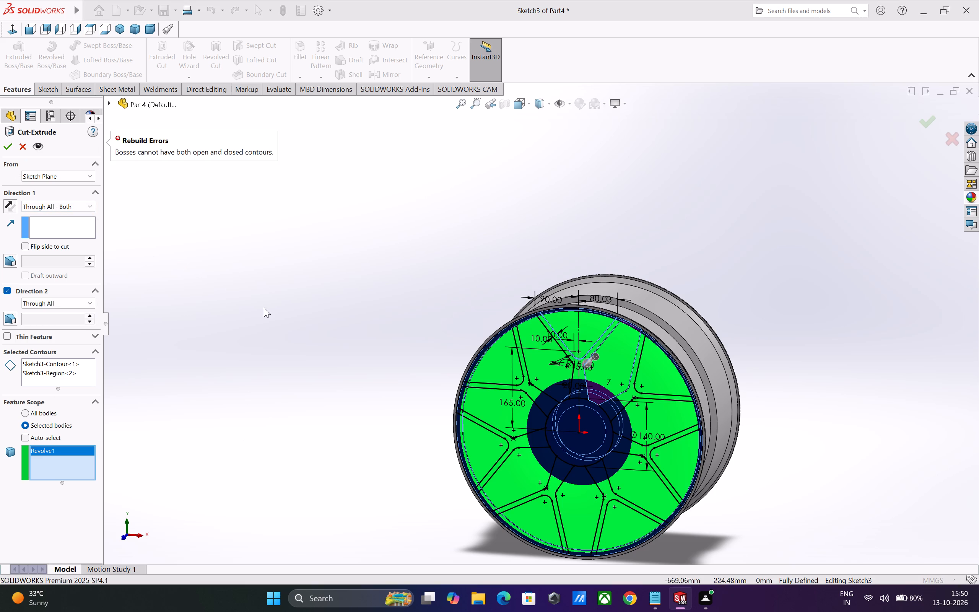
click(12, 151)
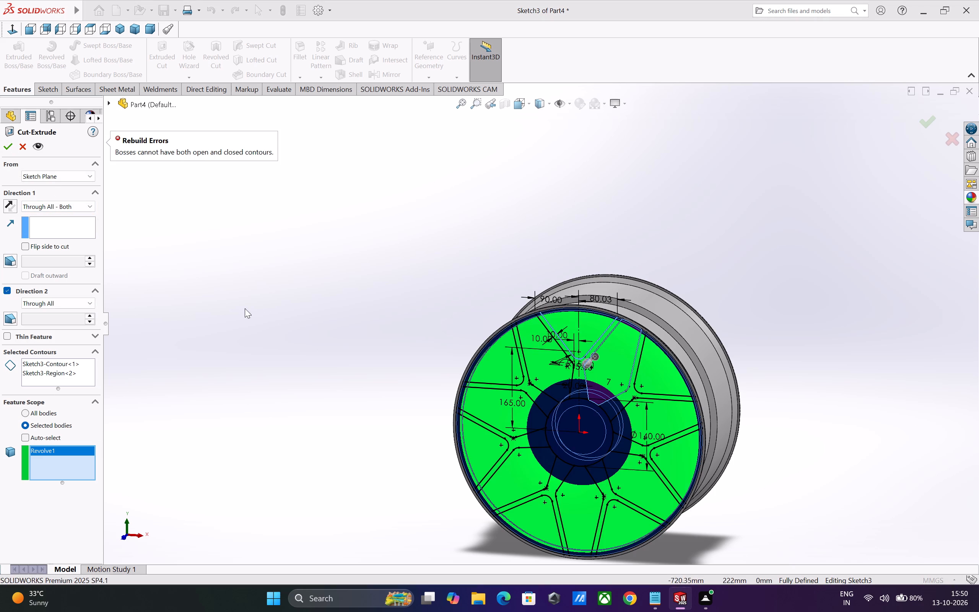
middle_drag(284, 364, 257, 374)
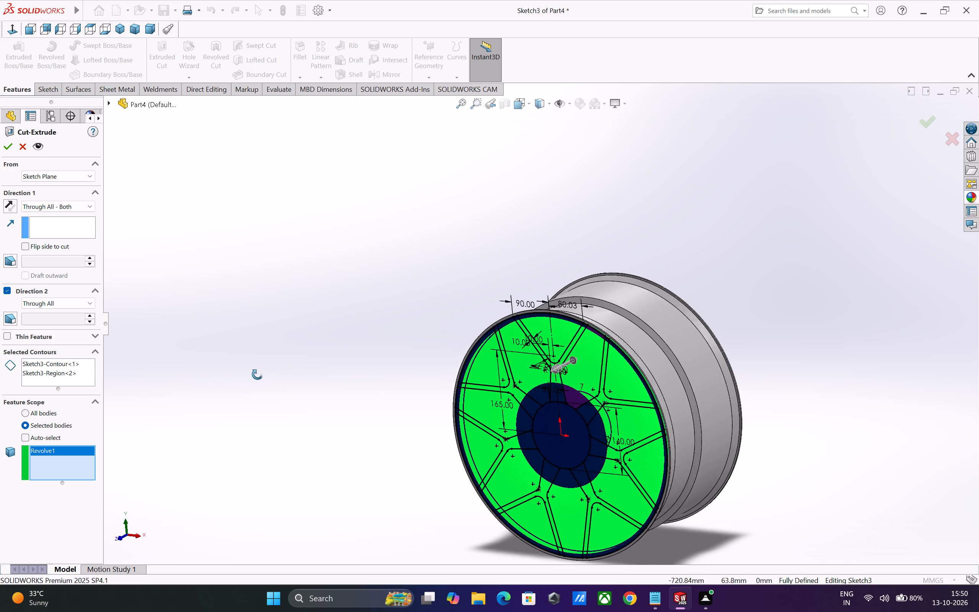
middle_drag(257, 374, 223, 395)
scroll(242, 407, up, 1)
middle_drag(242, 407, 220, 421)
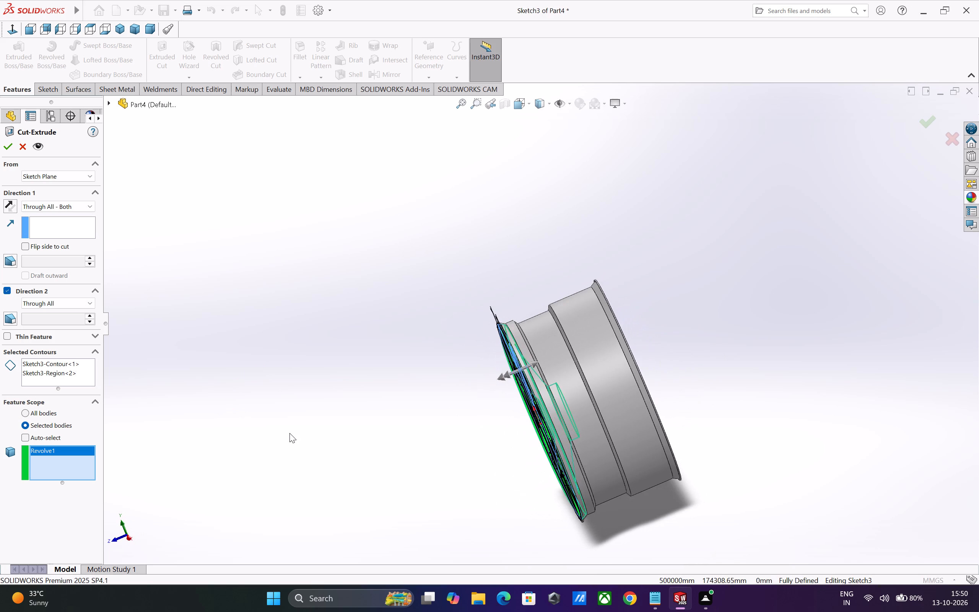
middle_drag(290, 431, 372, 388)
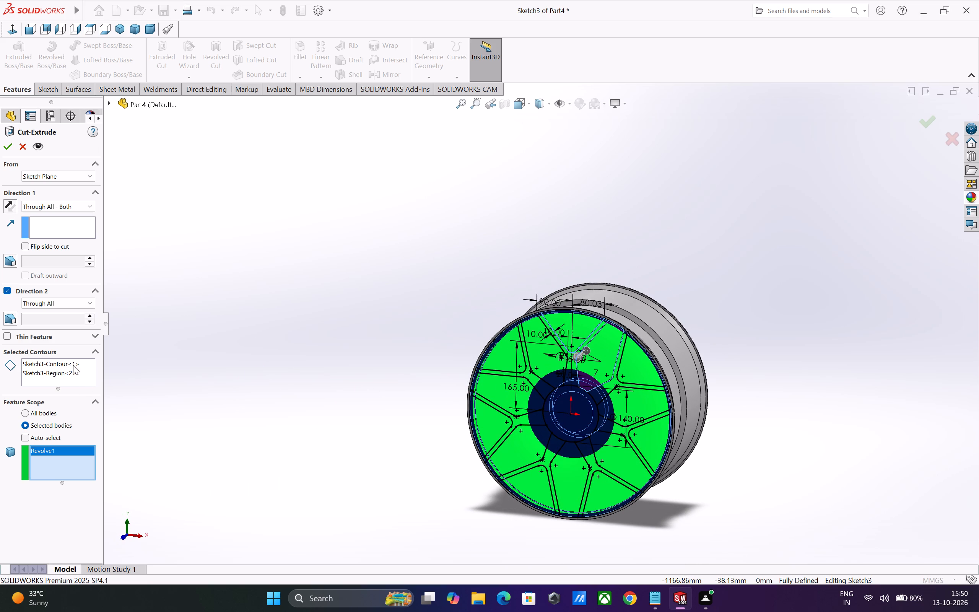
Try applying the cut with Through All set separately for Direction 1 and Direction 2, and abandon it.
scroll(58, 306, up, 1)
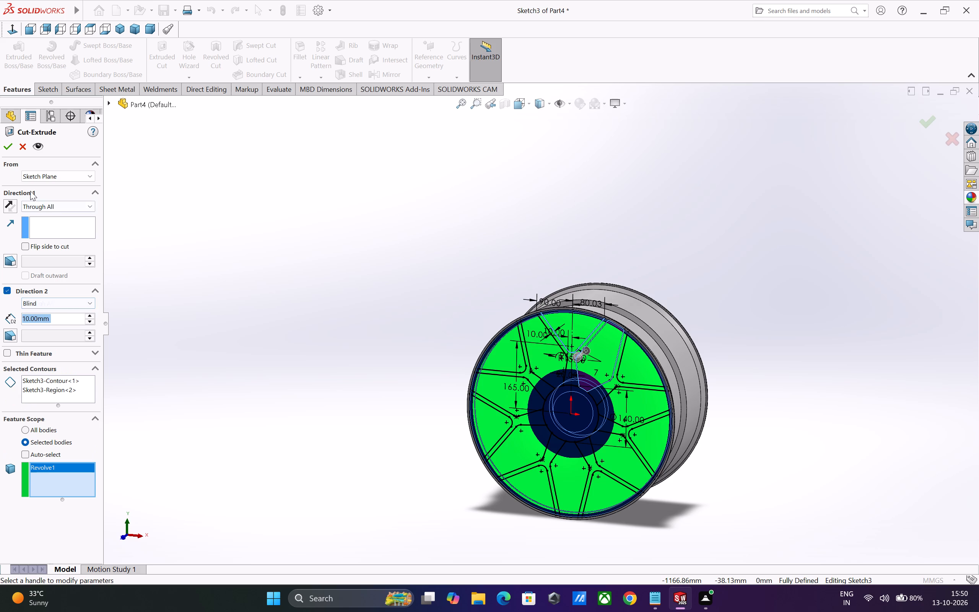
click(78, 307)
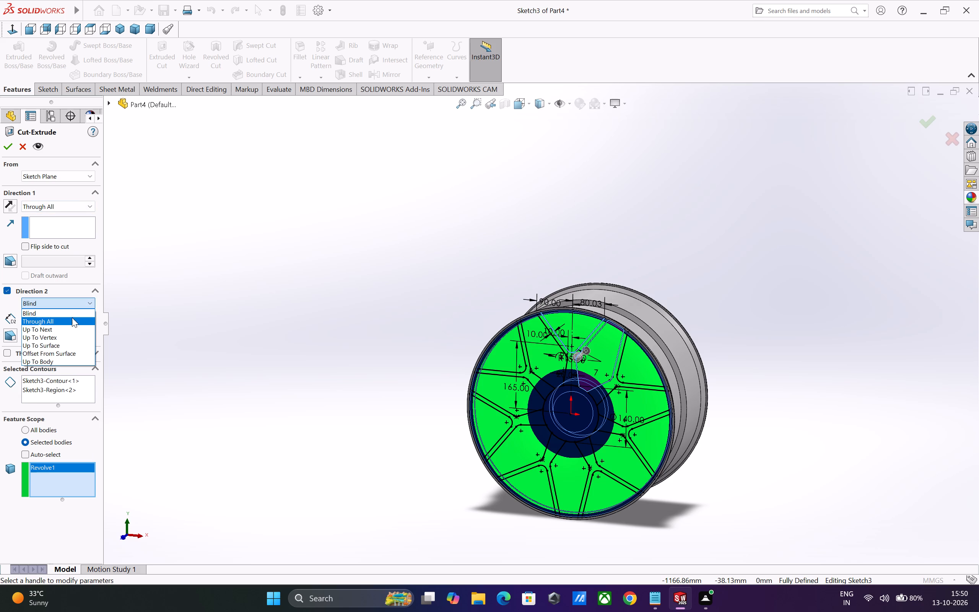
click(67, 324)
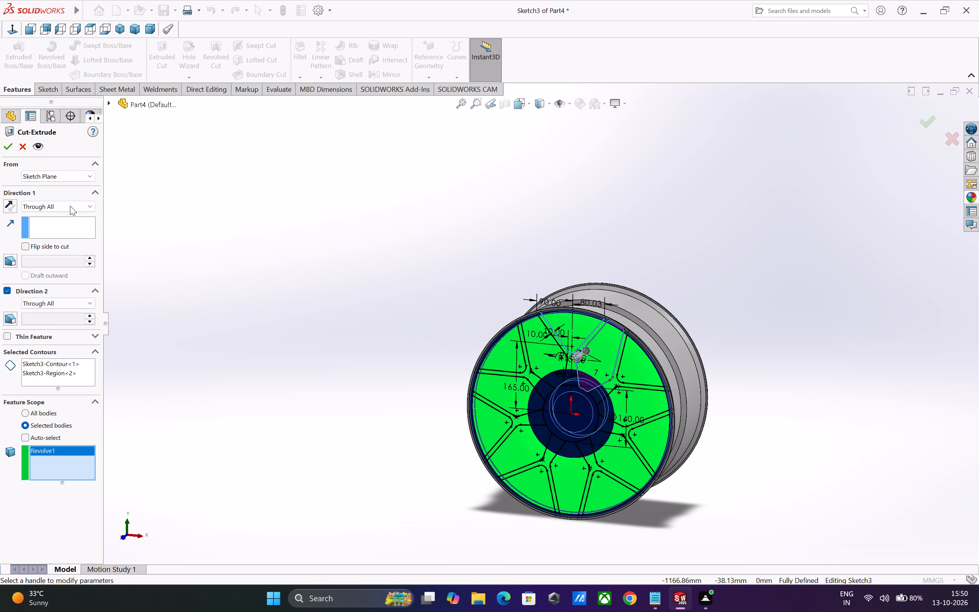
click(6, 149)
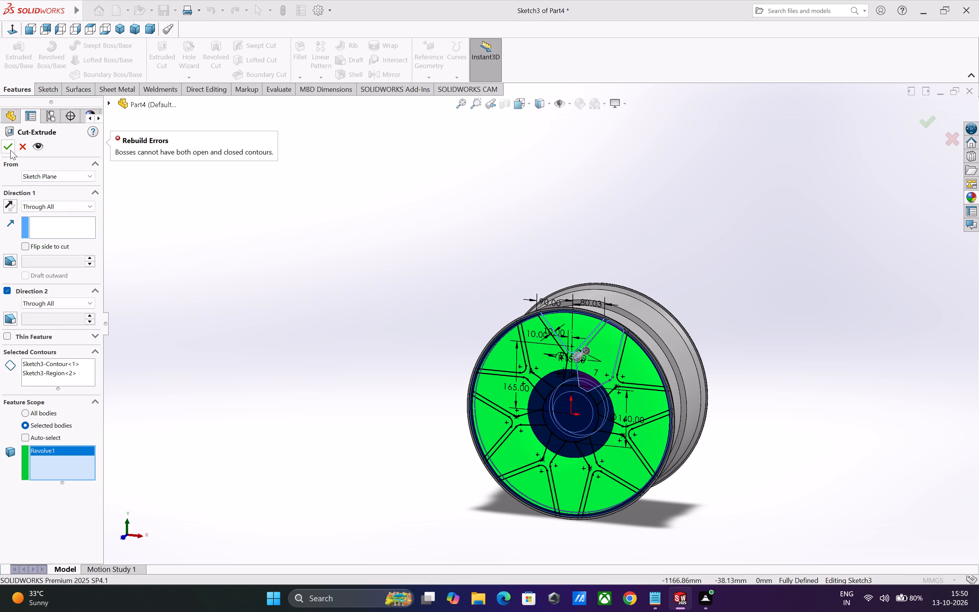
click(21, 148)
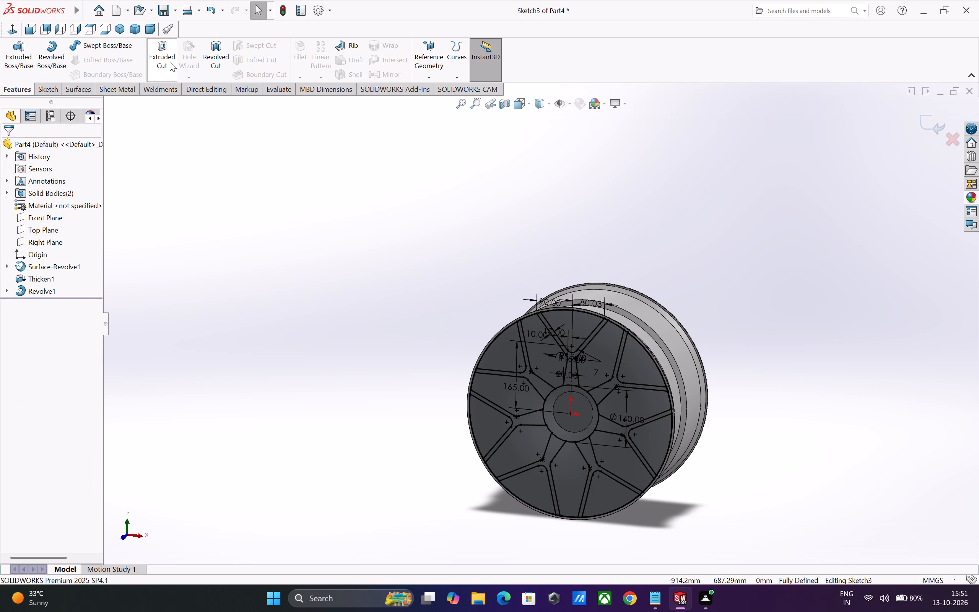
Cut the V-shaped region and the adjacent spoke-gap region on the 80.03 mm side Up To Next, limiting the scope to the revolved disc.
click(170, 62)
scroll(582, 346, down, 1)
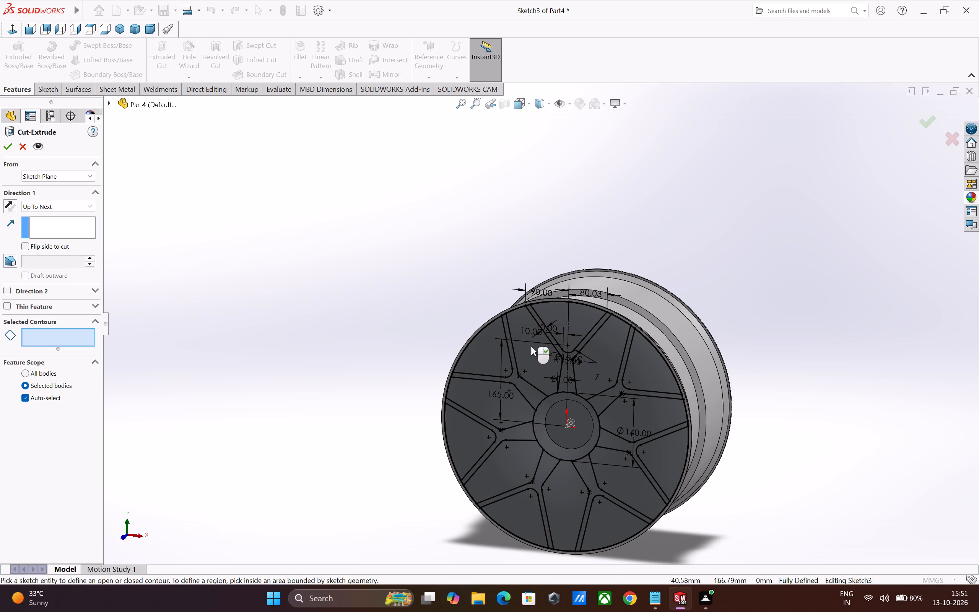
click(583, 323)
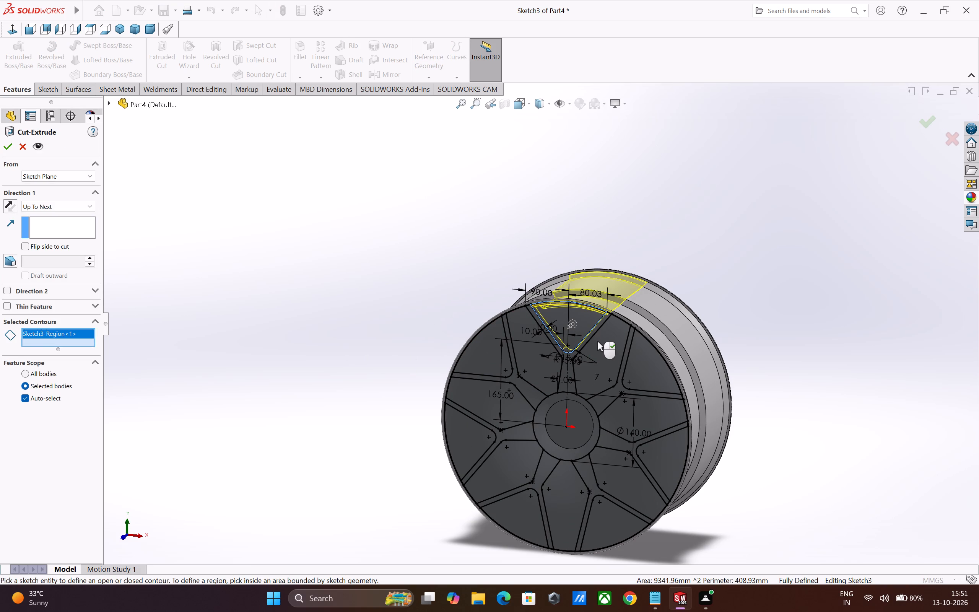
click(605, 350)
middle_drag(575, 364, 532, 365)
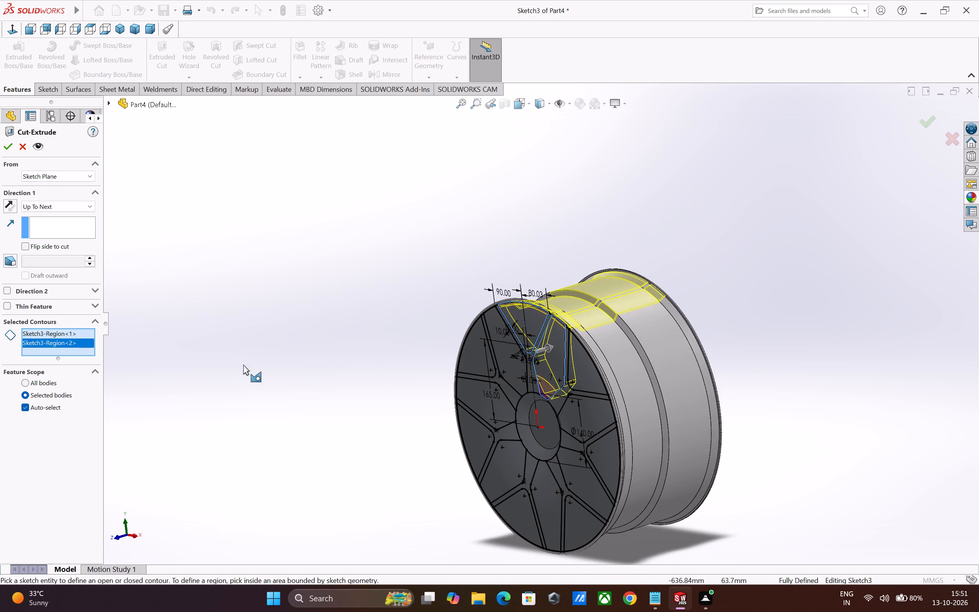
click(25, 406)
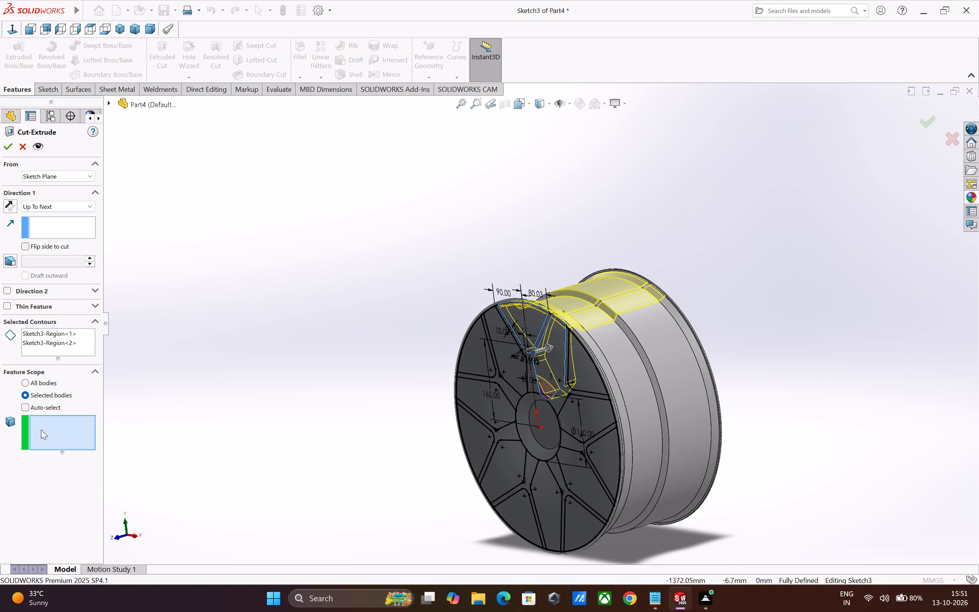
click(41, 430)
click(488, 408)
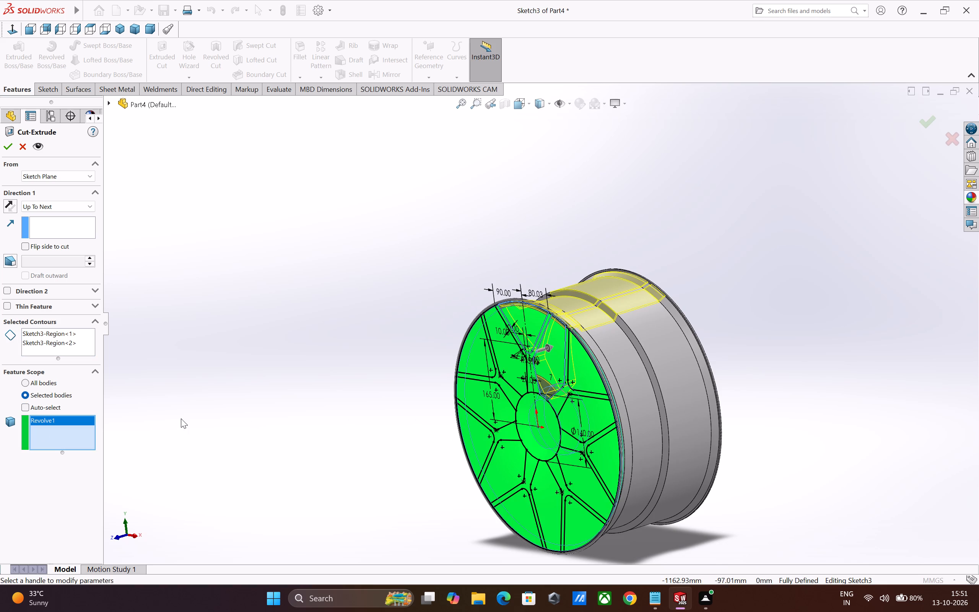
click(5, 143)
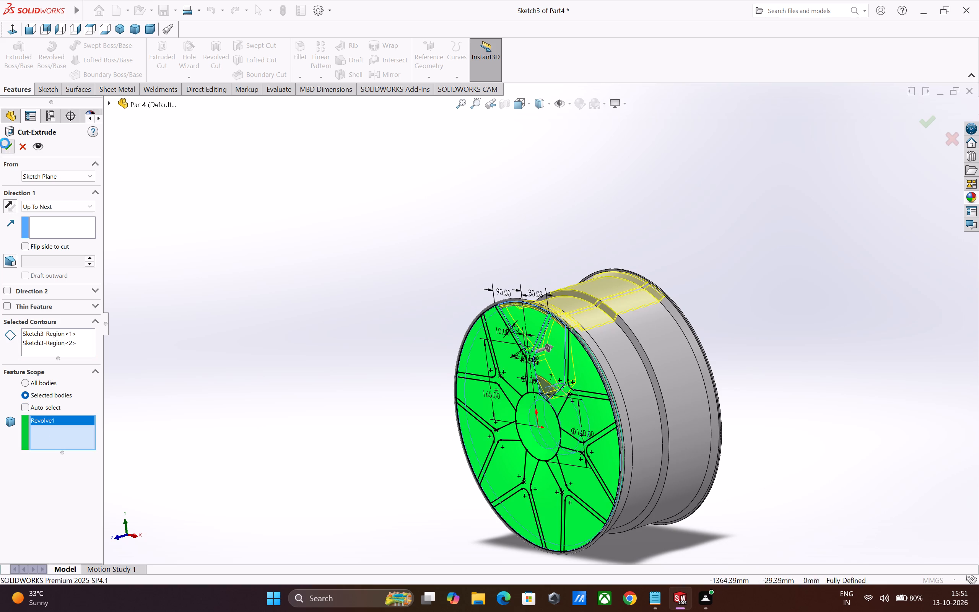
click(276, 310)
Edit the spoke-opening cut so that both Direction 1 and Direction 2 use Through All.
middle_drag(309, 333, 335, 333)
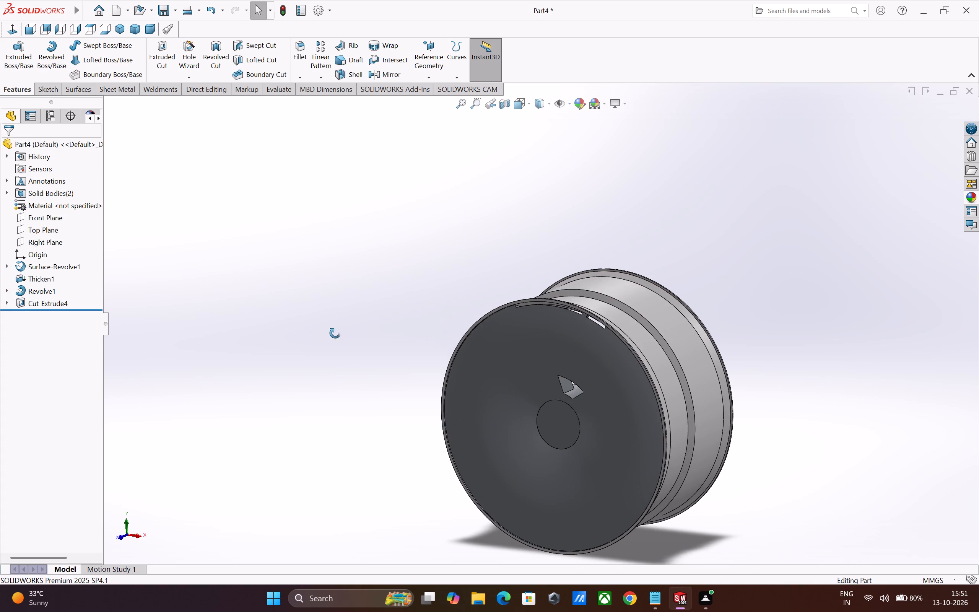
middle_drag(335, 333, 302, 311)
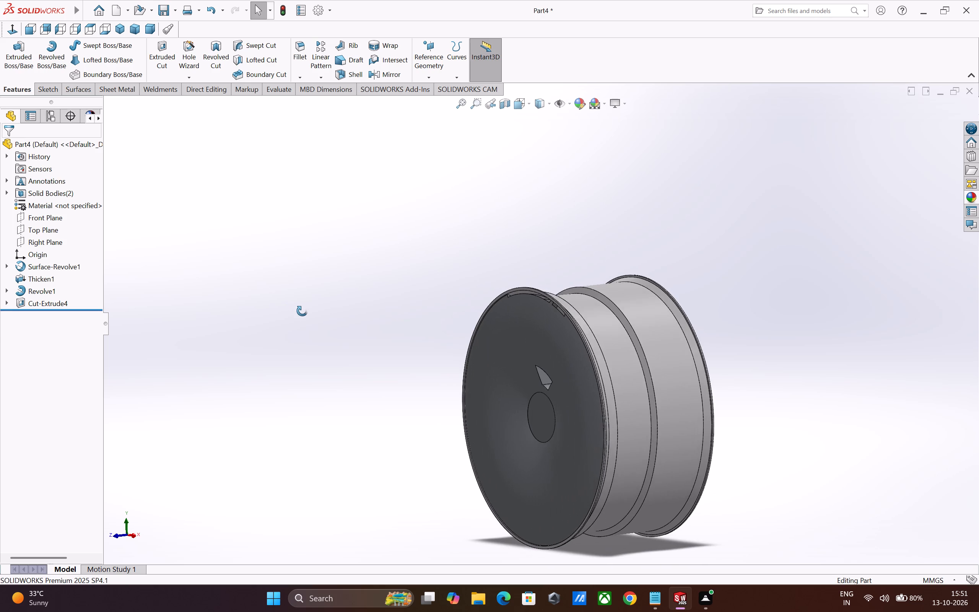
middle_drag(302, 311, 293, 317)
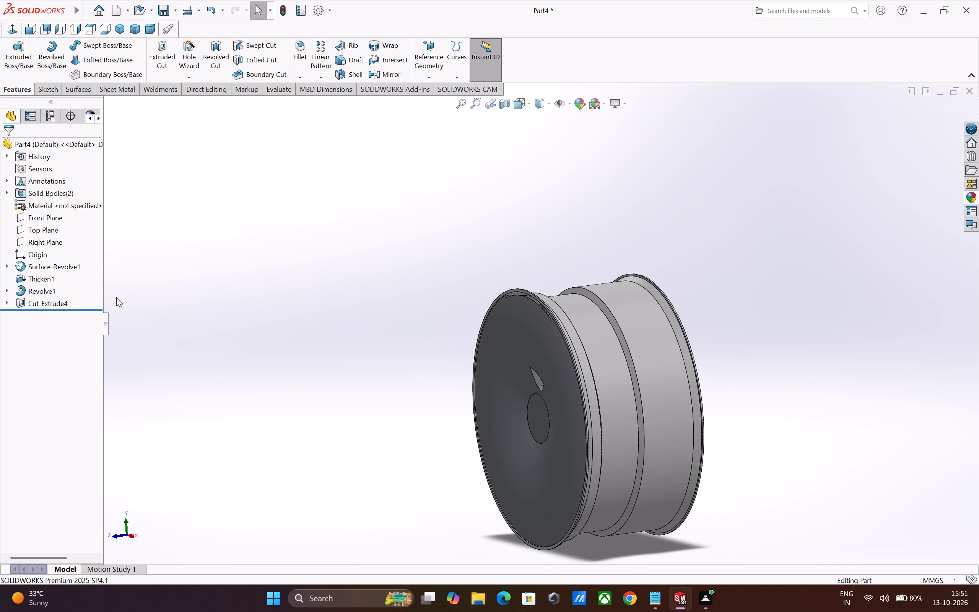
click(60, 299)
click(67, 273)
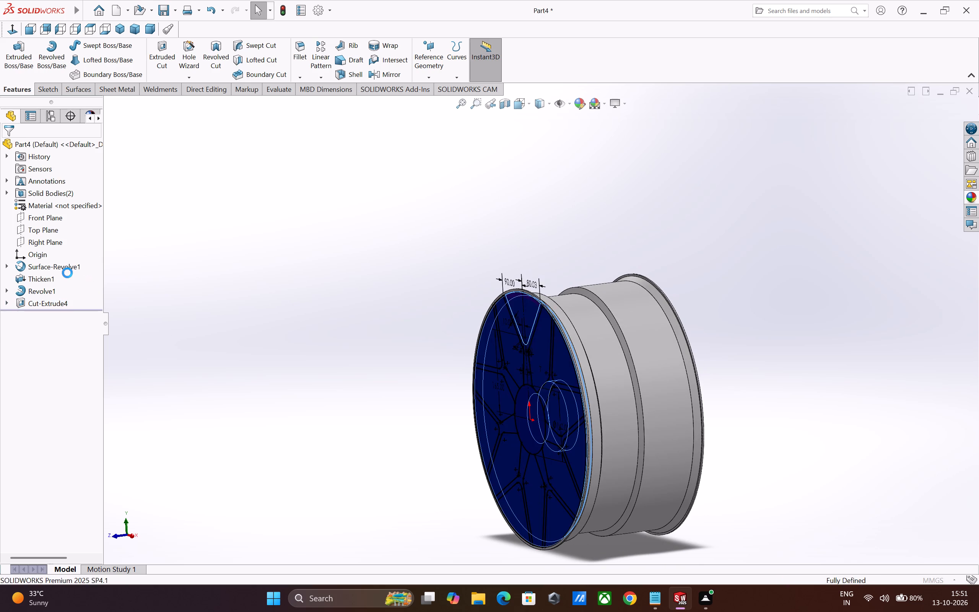
click(71, 208)
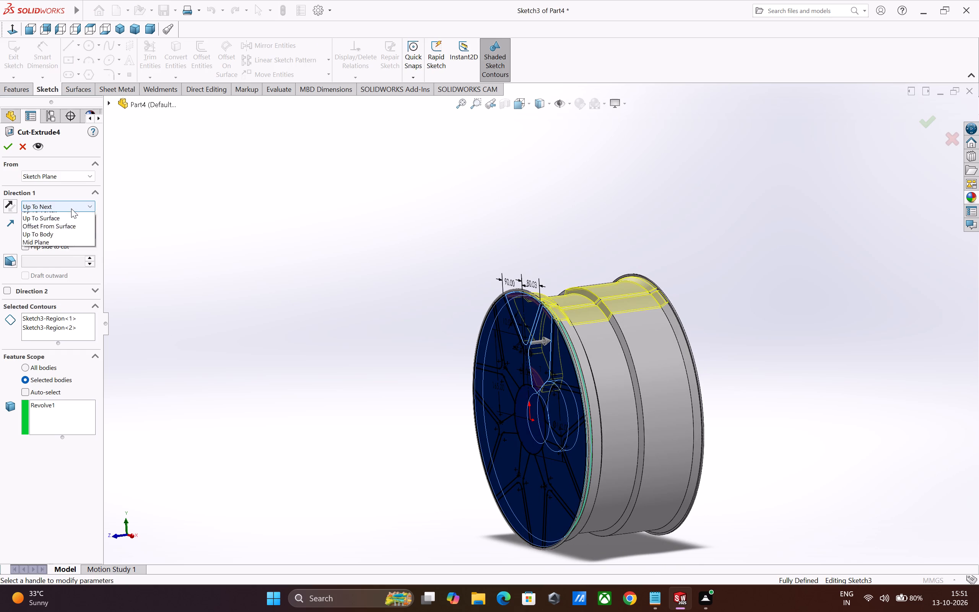
click(62, 225)
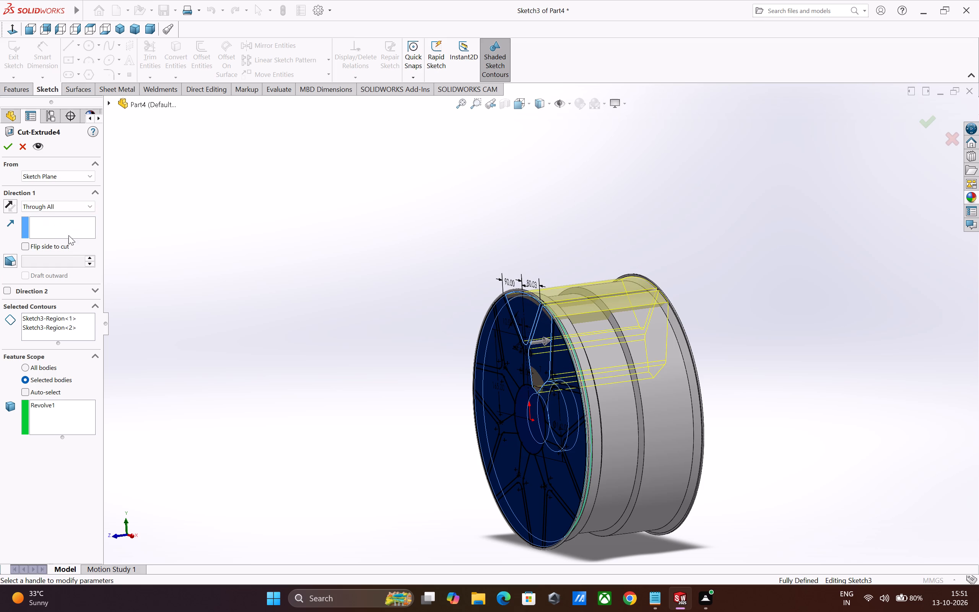
click(6, 290)
click(49, 303)
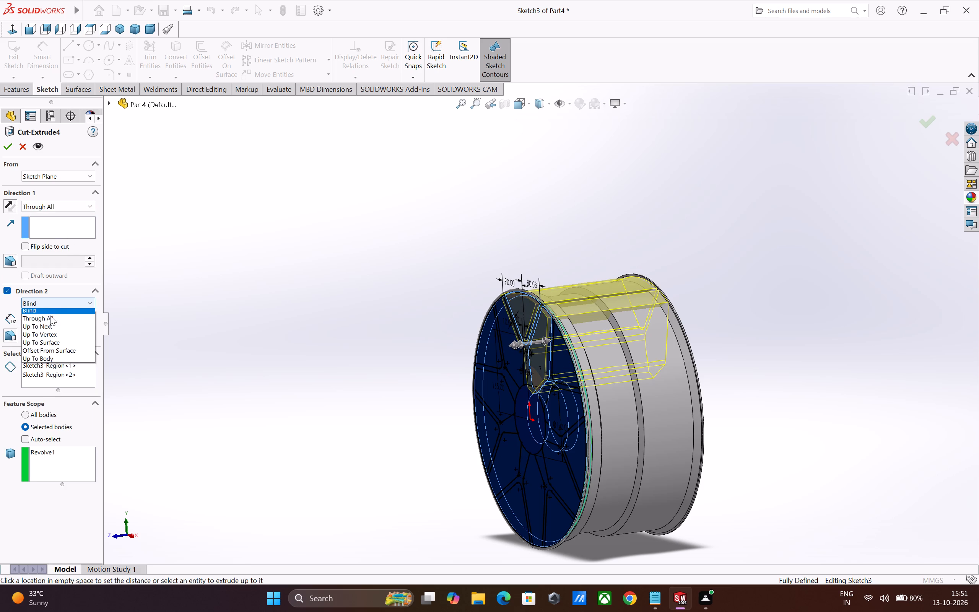
click(50, 319)
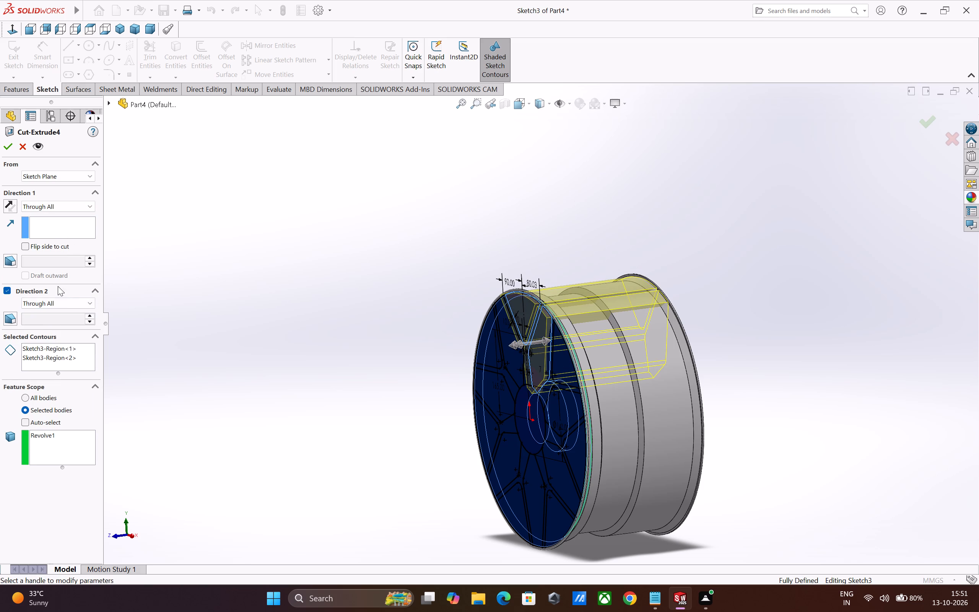
click(2, 152)
click(268, 298)
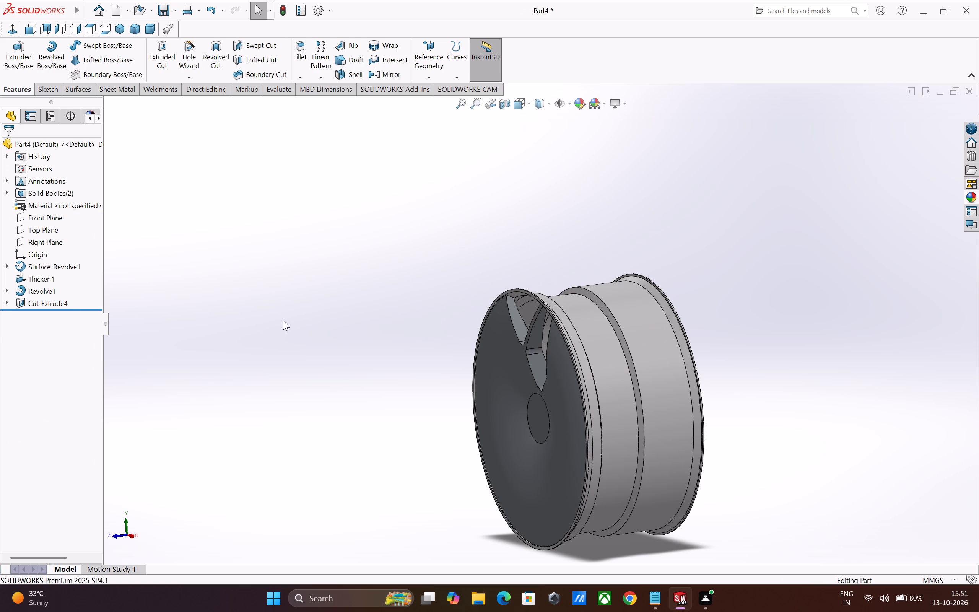
Start a circular pattern with the two-opening cut through the disc as the feature to repeat.
middle_drag(286, 322, 384, 335)
scroll(707, 356, up, 1)
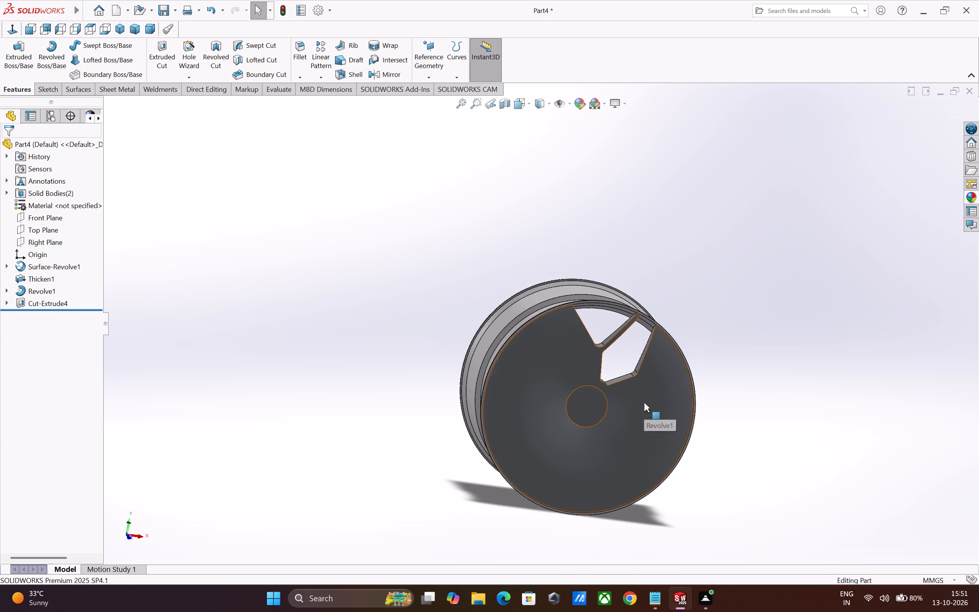
scroll(655, 368, up, 1)
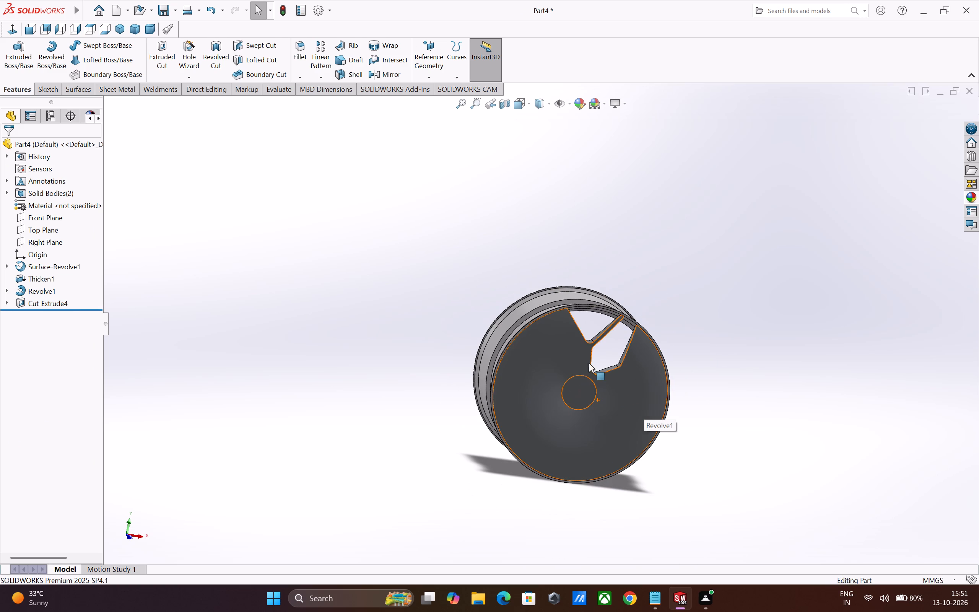
scroll(604, 327, down, 3)
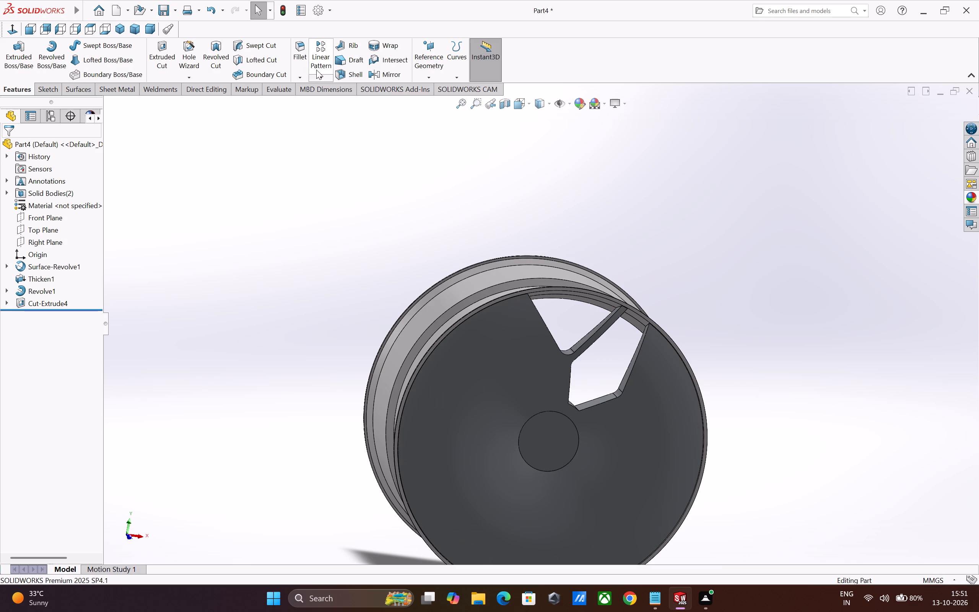
click(320, 78)
click(342, 107)
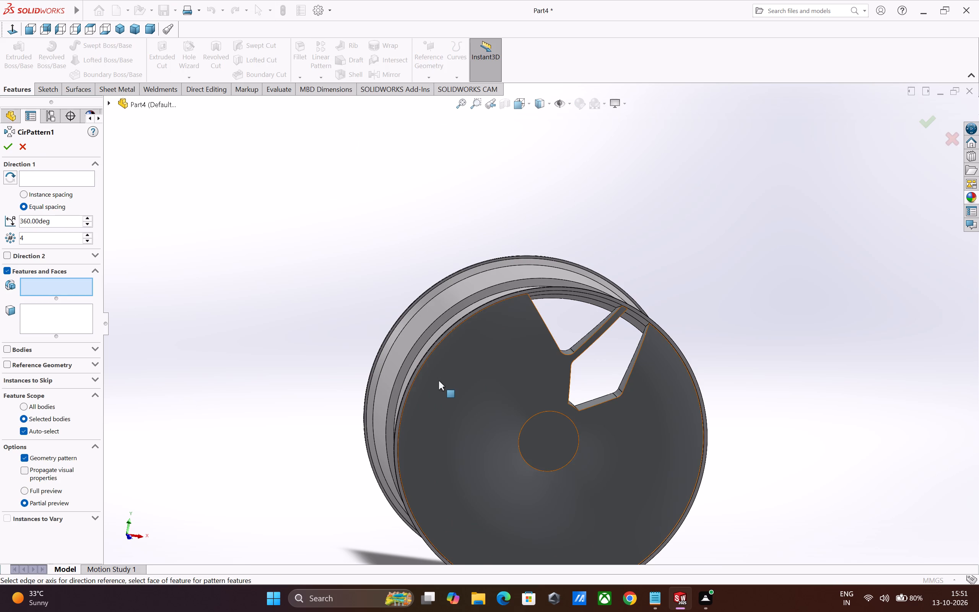
scroll(555, 346, down, 2)
middle_drag(551, 360, 485, 371)
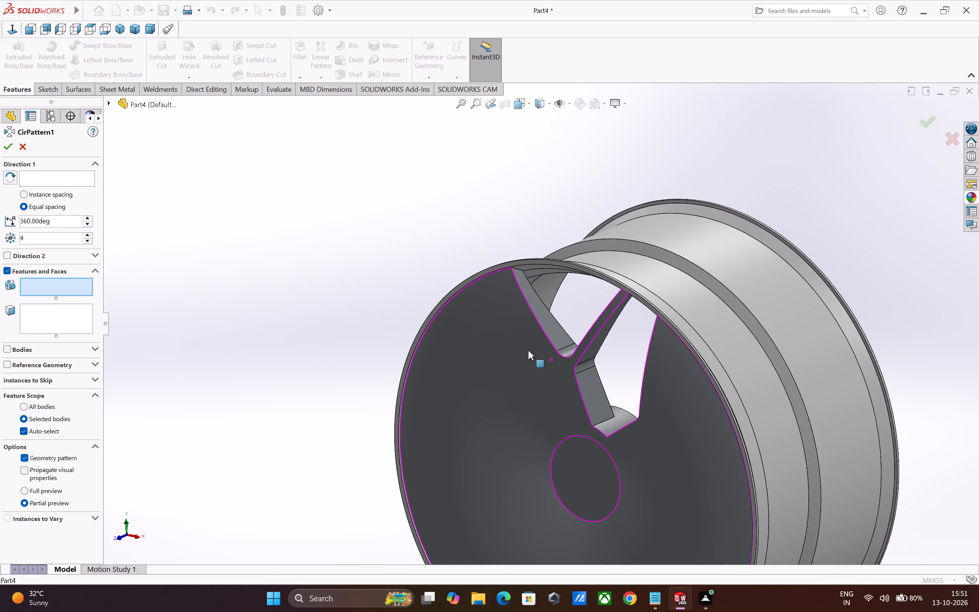
click(560, 330)
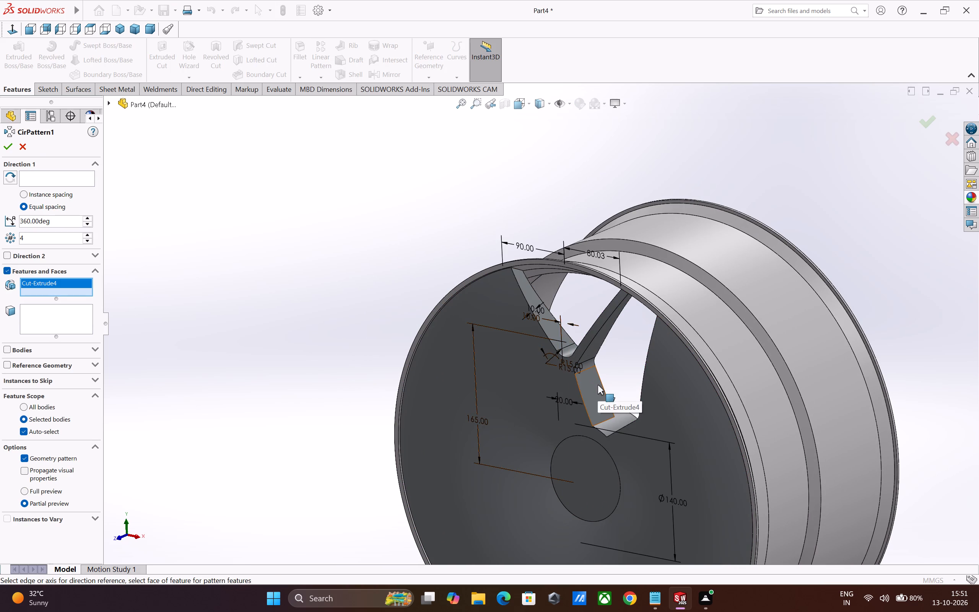
ctrl+click(595, 388)
ctrl+click(595, 388)
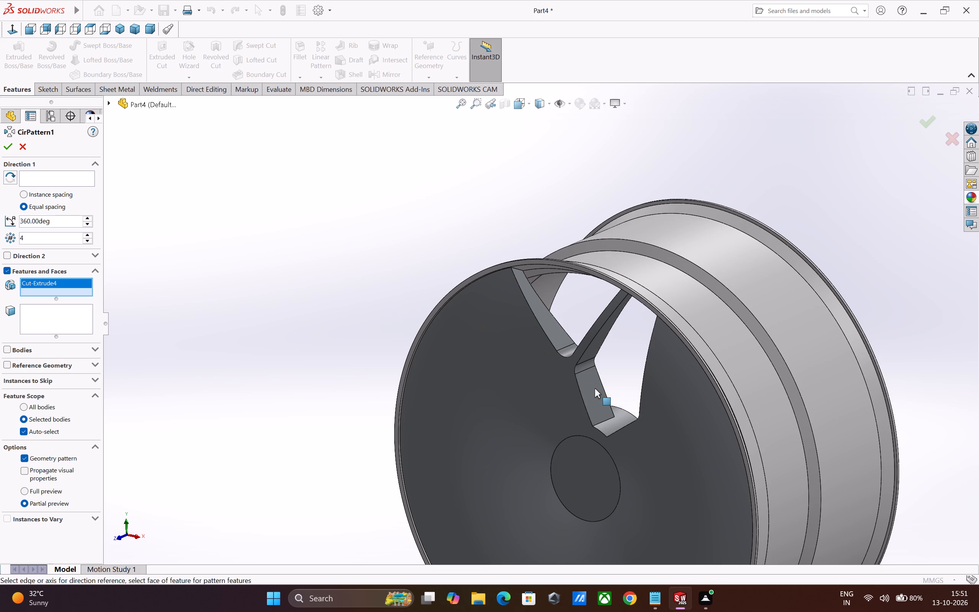
Define the pattern axis from the rim's cylindrical face just behind the front lip and set 7 instances.
click(47, 177)
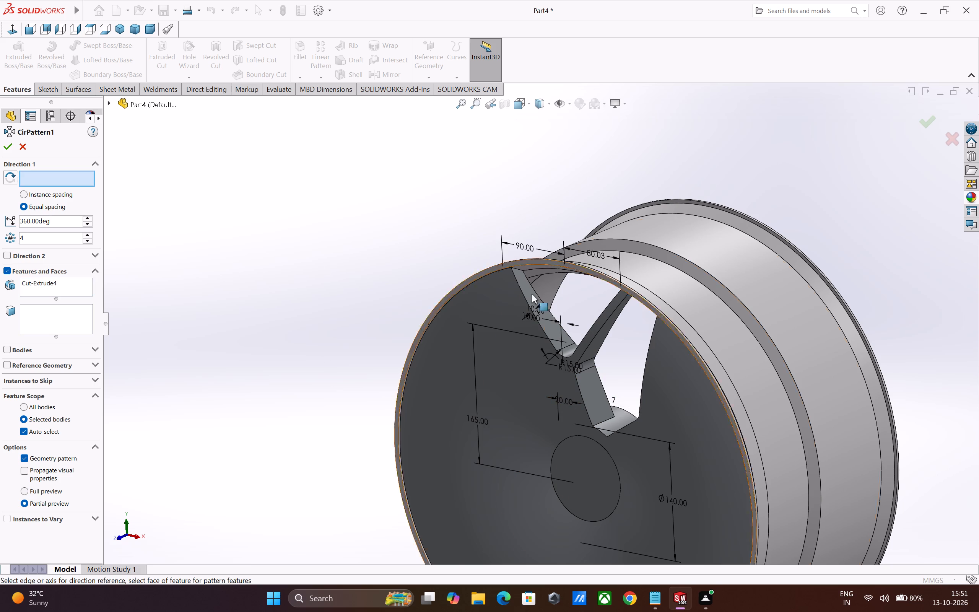
click(730, 339)
scroll(730, 343, up, 2)
middle_drag(706, 381, 725, 372)
double_click(55, 238)
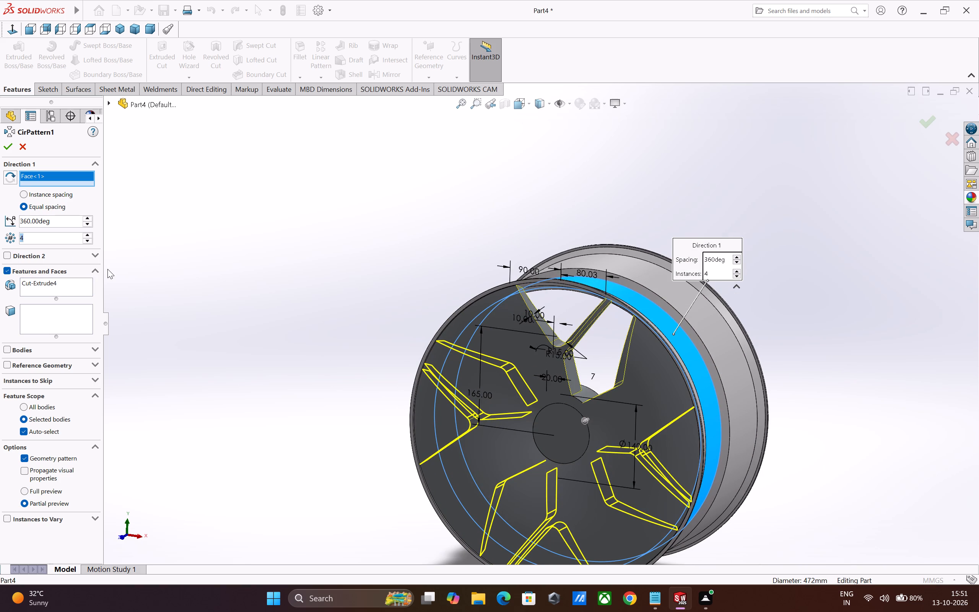
key(7)
key(Return)
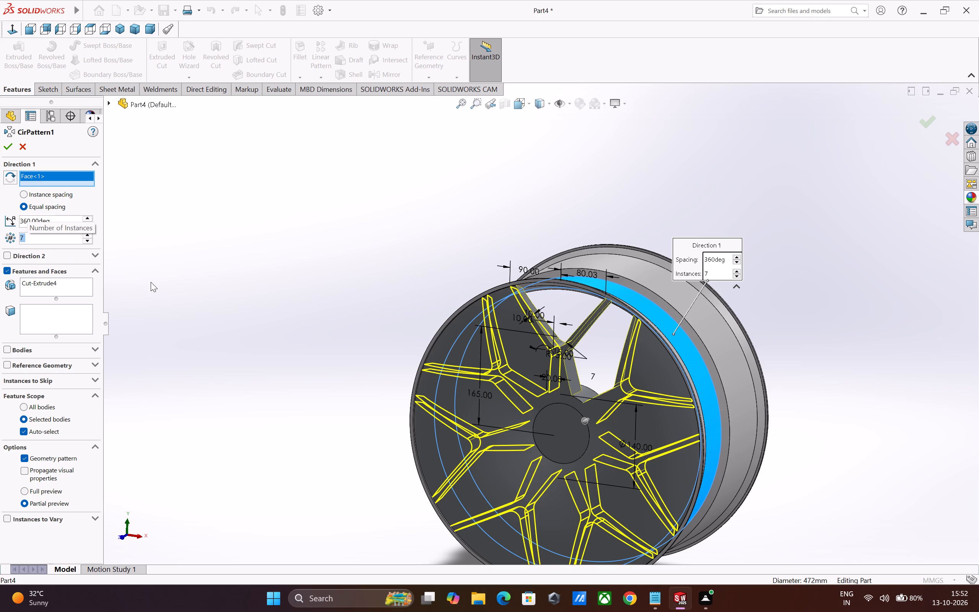
Examine the circular pattern preview of the openings around the disc from several angles.
middle_drag(150, 283, 168, 281)
scroll(154, 283, up, 1)
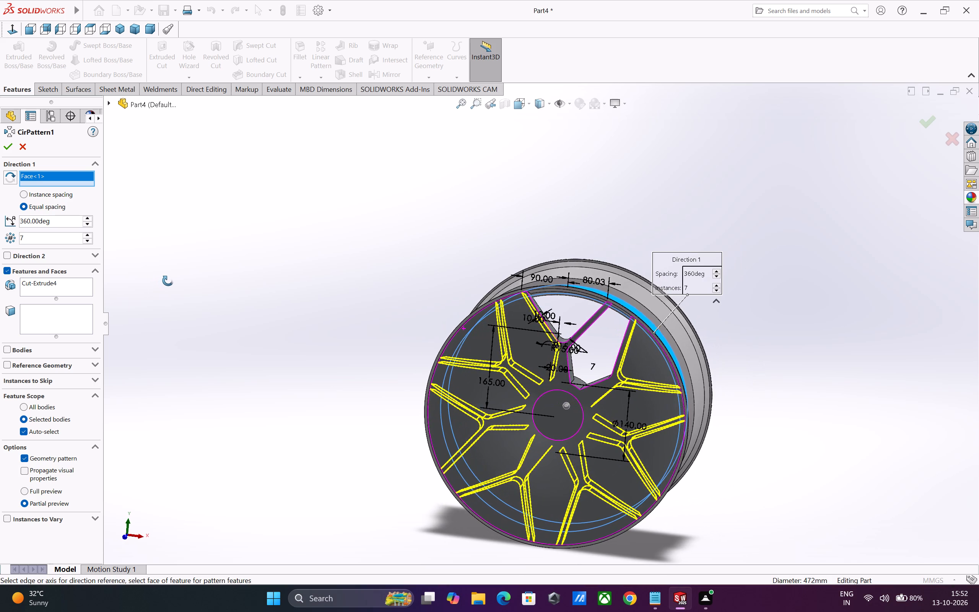
middle_drag(168, 281, 180, 276)
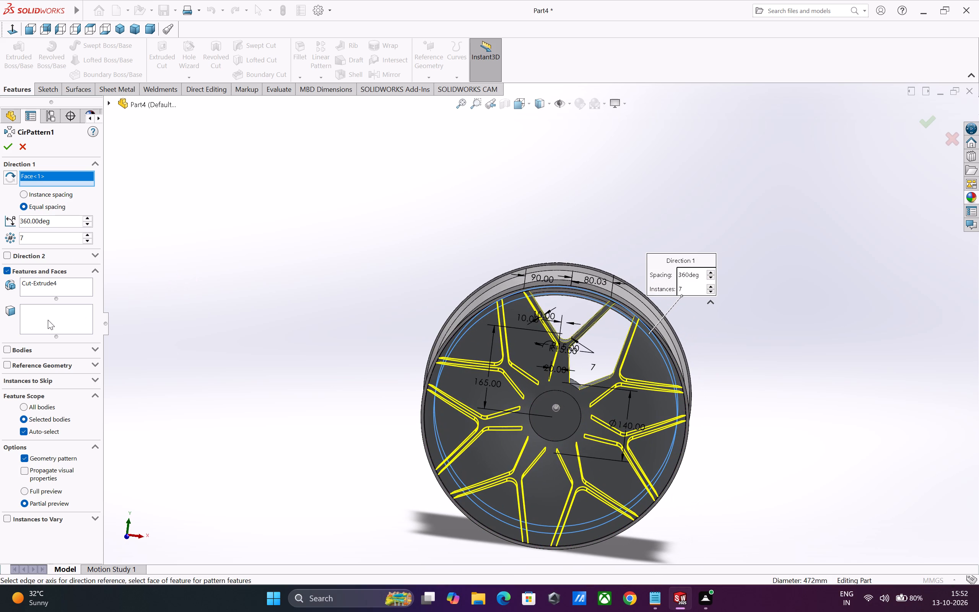
scroll(493, 361, down, 2)
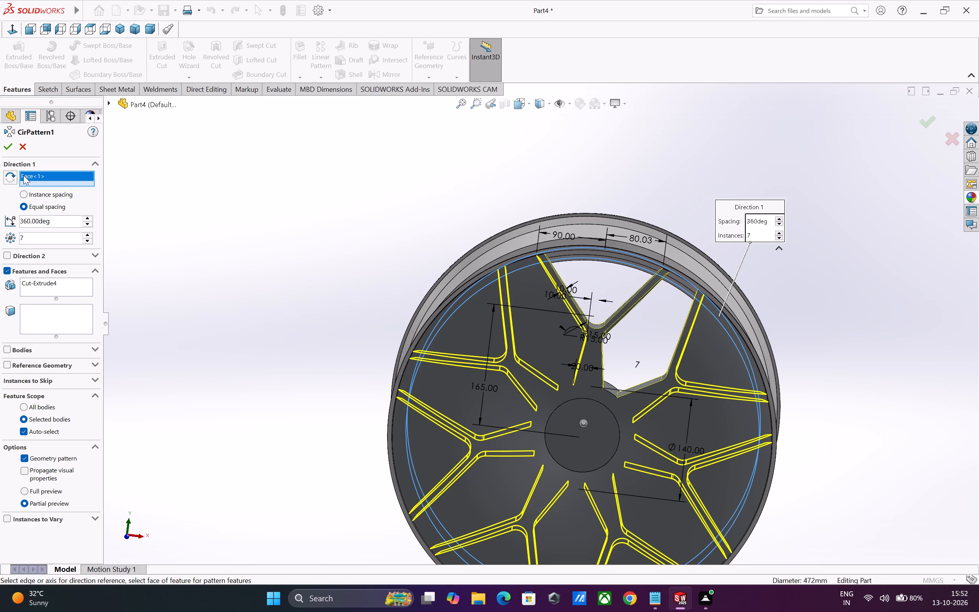
scroll(229, 430, up, 2)
middle_drag(229, 430, 218, 432)
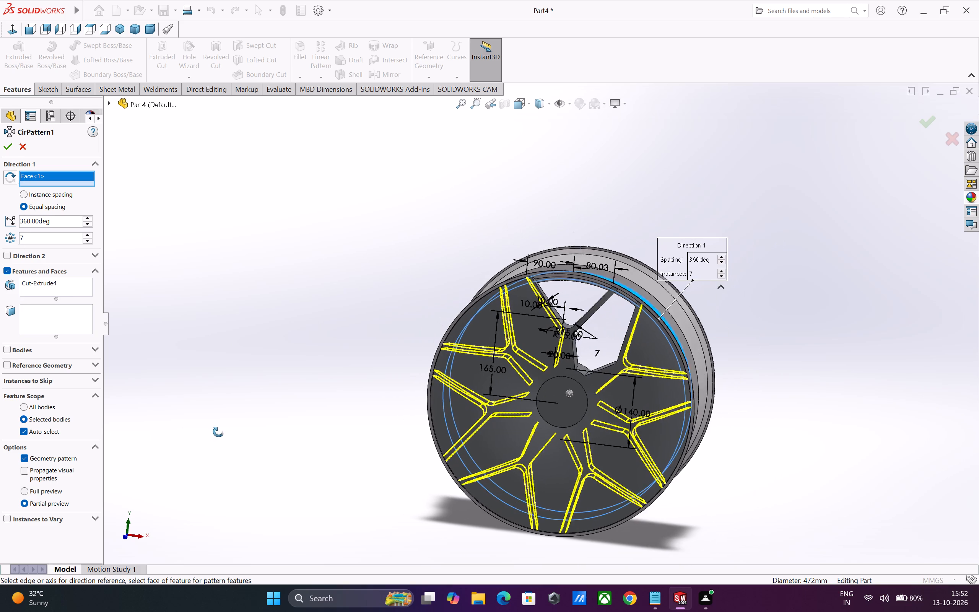
middle_drag(218, 432, 190, 441)
scroll(300, 434, up, 1)
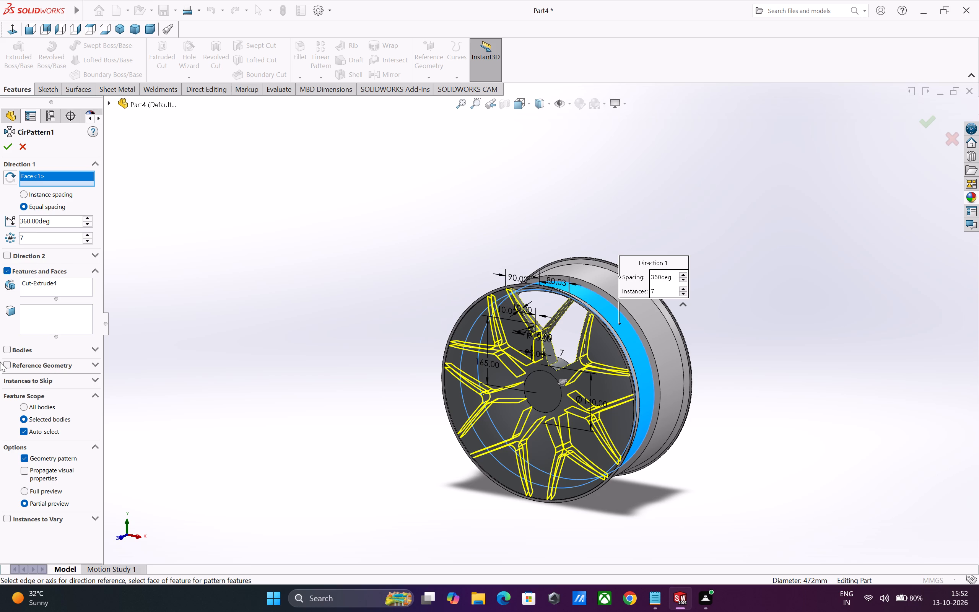
Complete the seven-instance circular pattern of the spoke openings with Geometry pattern turned off and Propagate visual properties turned on.
click(7, 152)
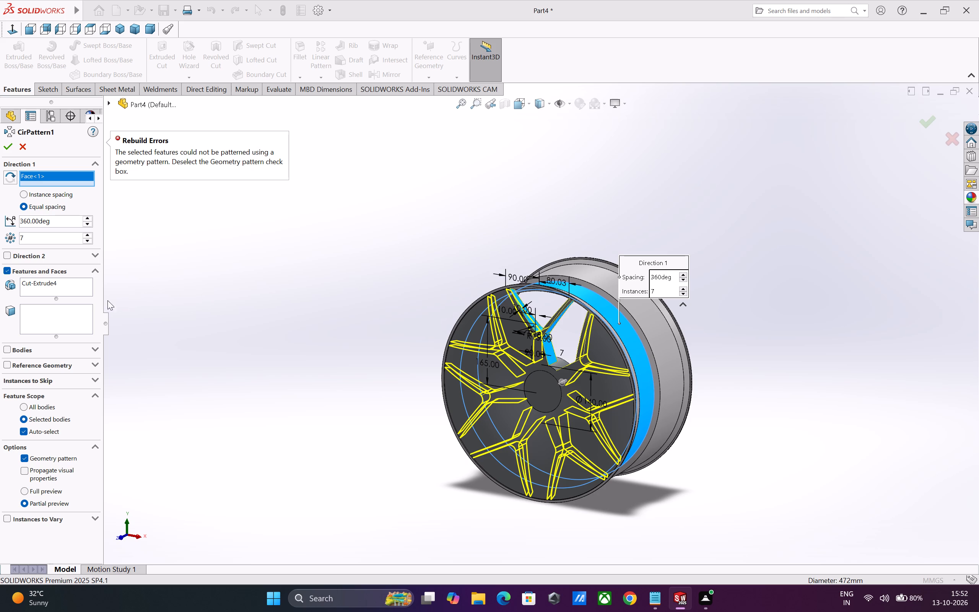
click(7, 154)
middle_drag(603, 424, 582, 436)
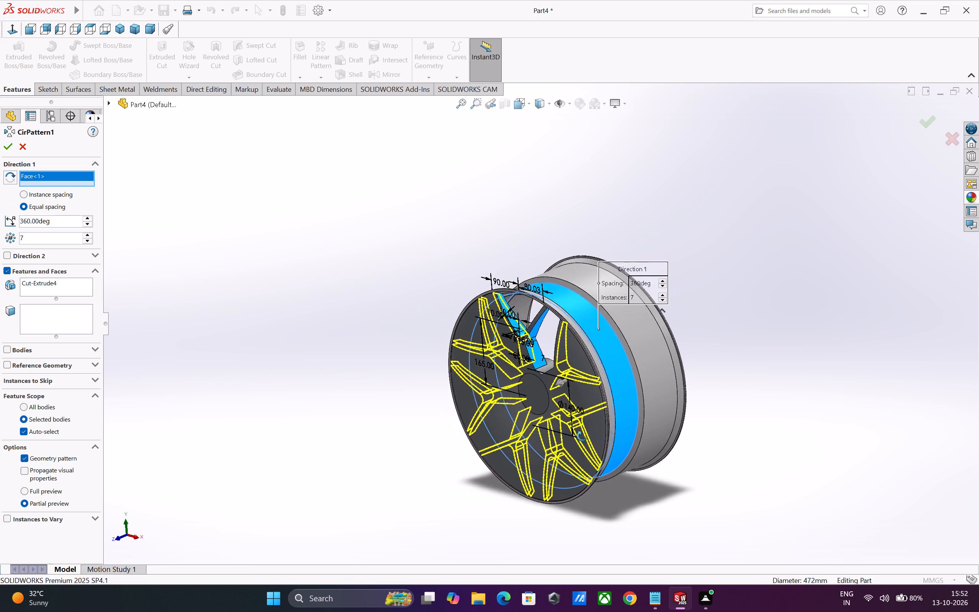
middle_drag(582, 436, 594, 436)
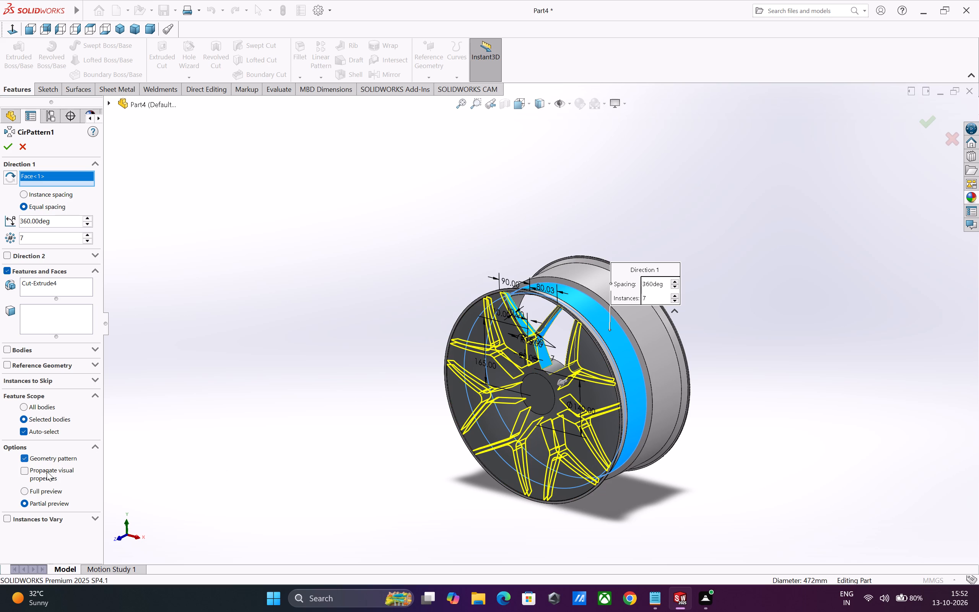
click(23, 471)
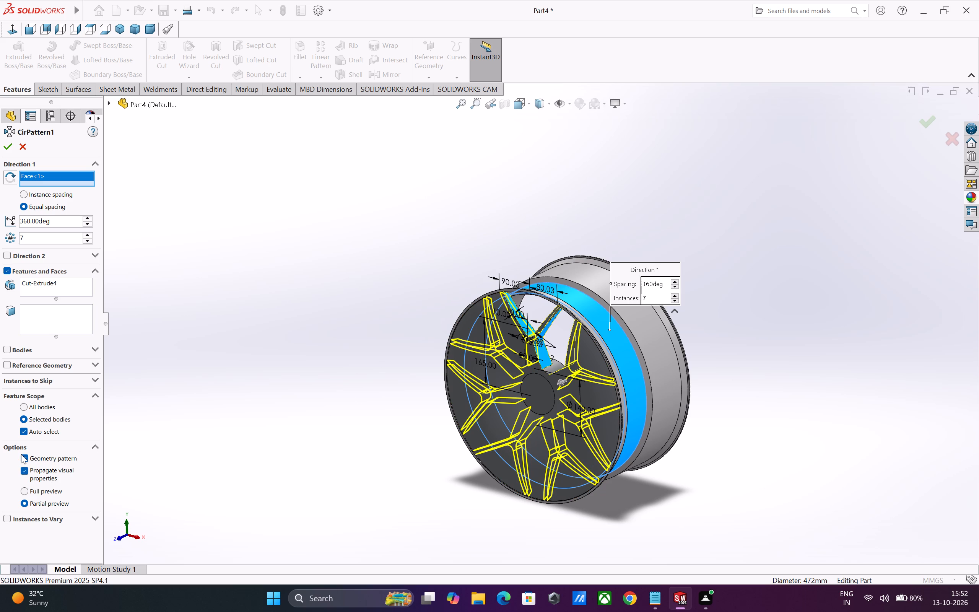
click(24, 459)
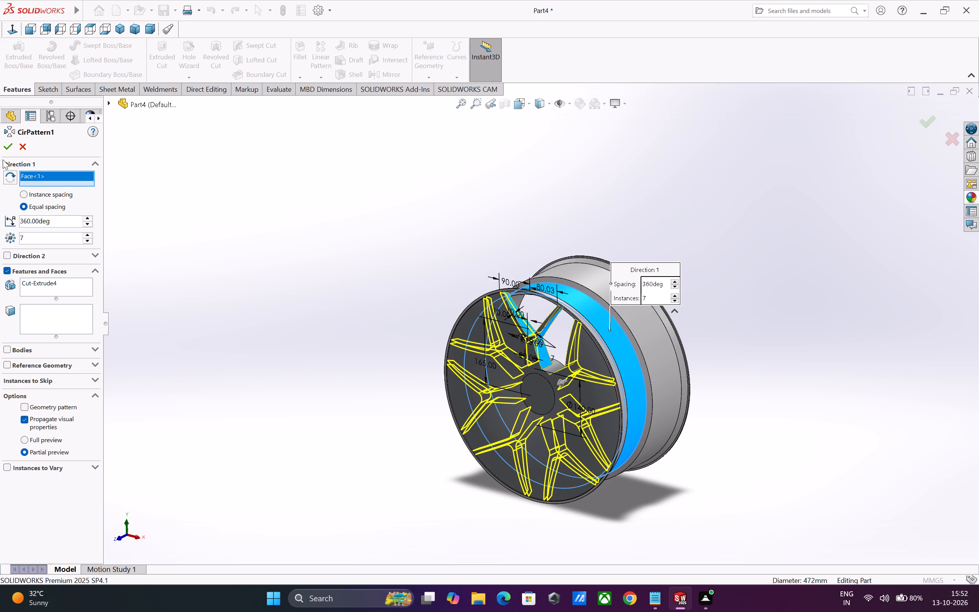
click(12, 147)
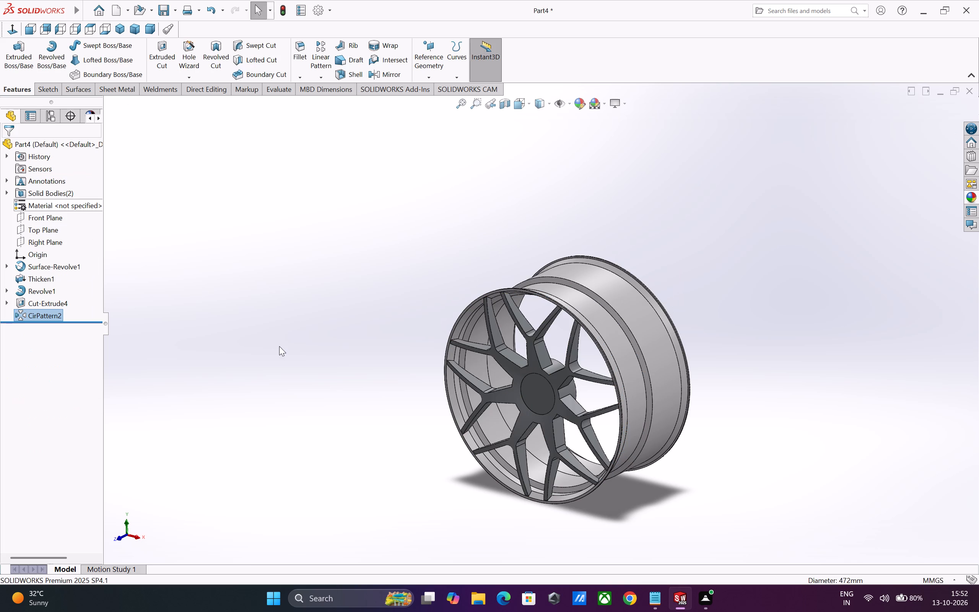
click(279, 348)
Examine the patterned spokes, hub and rim of the wheel from several angles and distances.
middle_drag(307, 363, 329, 314)
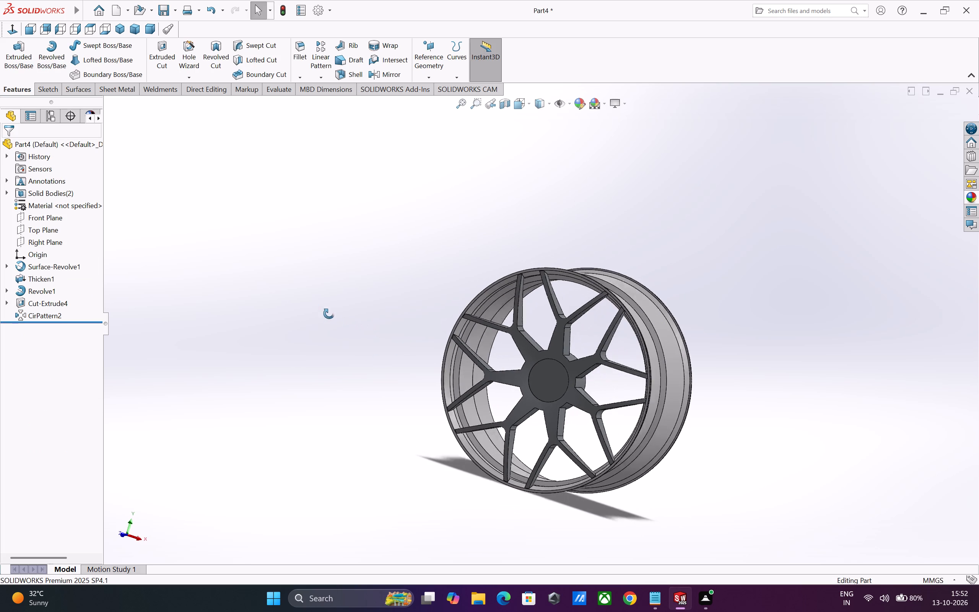
middle_drag(329, 314, 317, 309)
scroll(665, 462, down, 2)
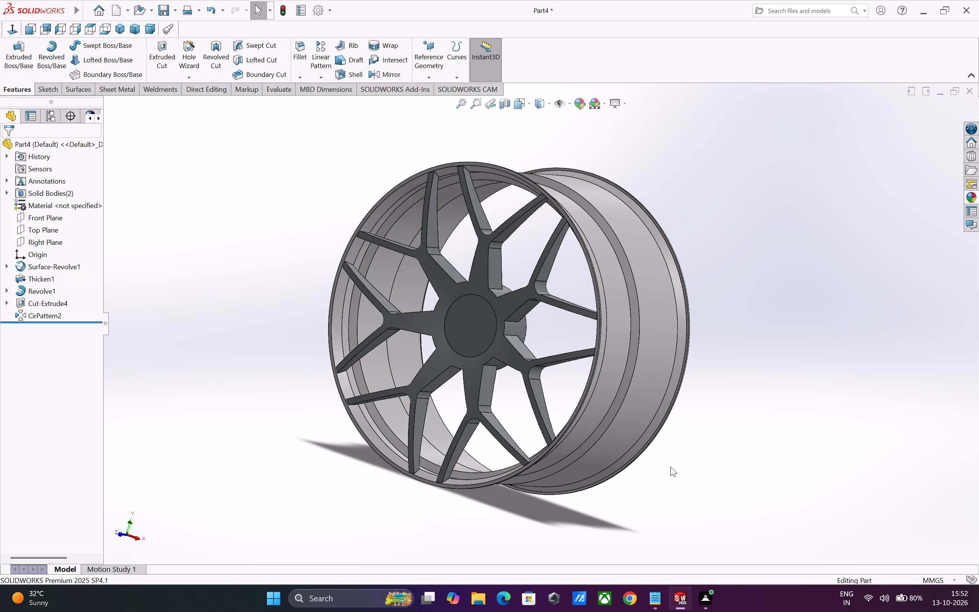
scroll(670, 467, up, 1)
scroll(670, 466, down, 2)
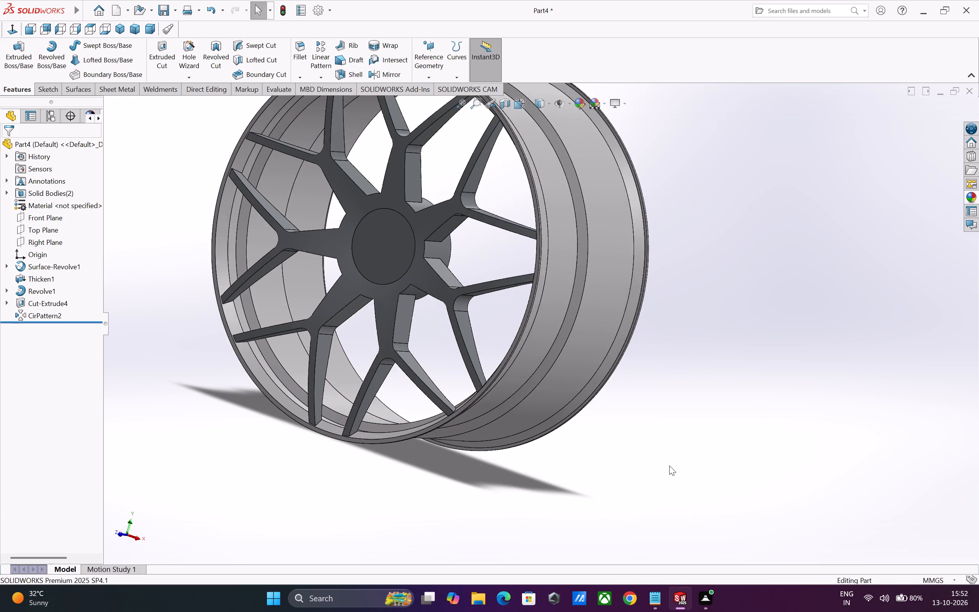
middle_drag(540, 444, 606, 463)
scroll(606, 463, up, 2)
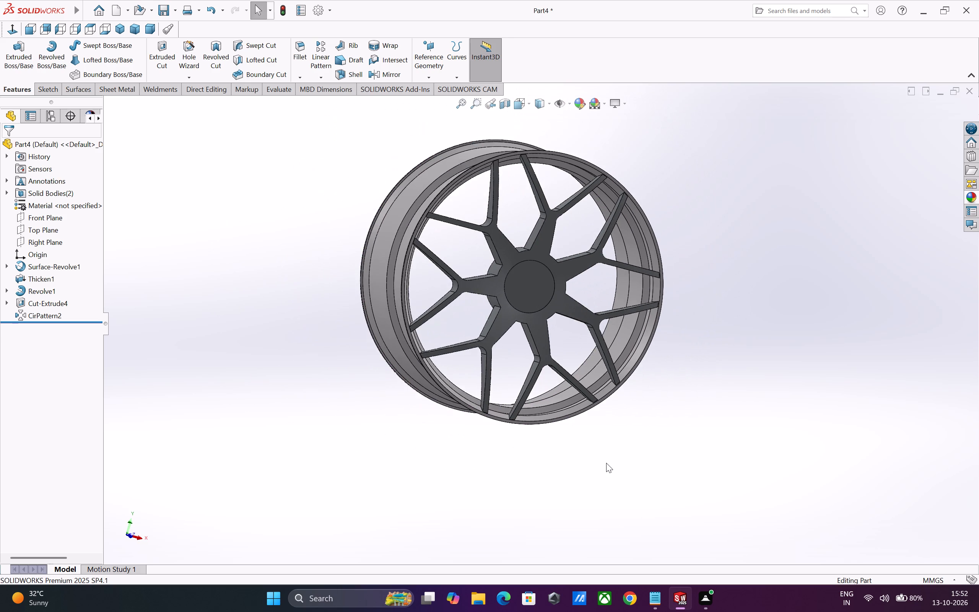
scroll(610, 466, up, 2)
middle_drag(608, 468, 580, 470)
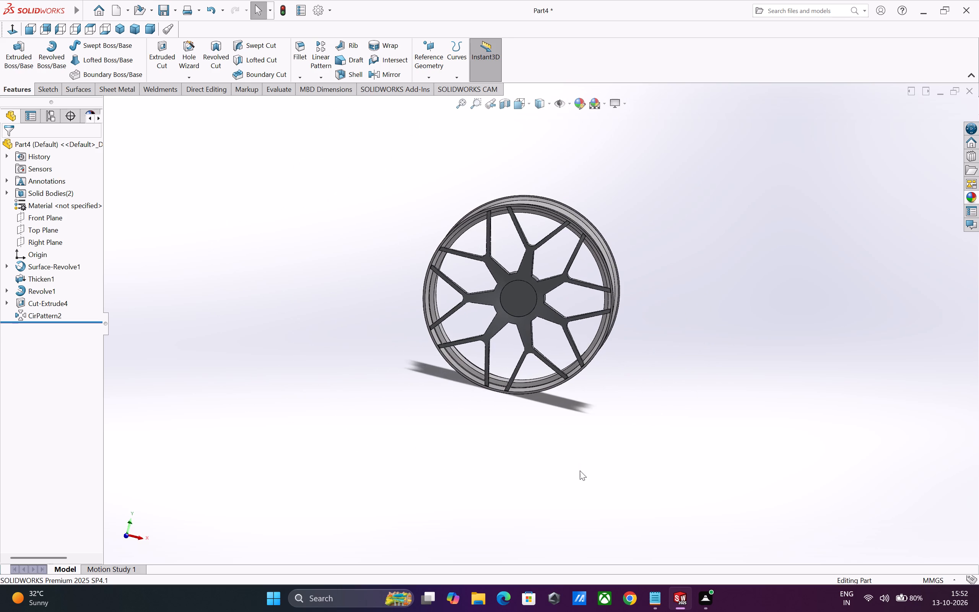
scroll(580, 469, up, 2)
scroll(532, 311, down, 4)
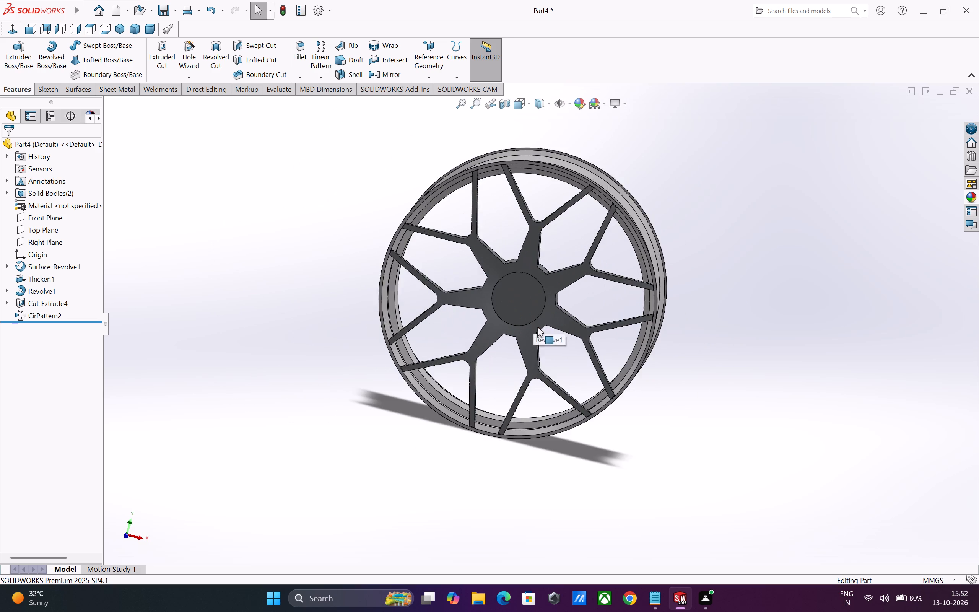
scroll(537, 327, down, 2)
middle_drag(560, 365, 507, 341)
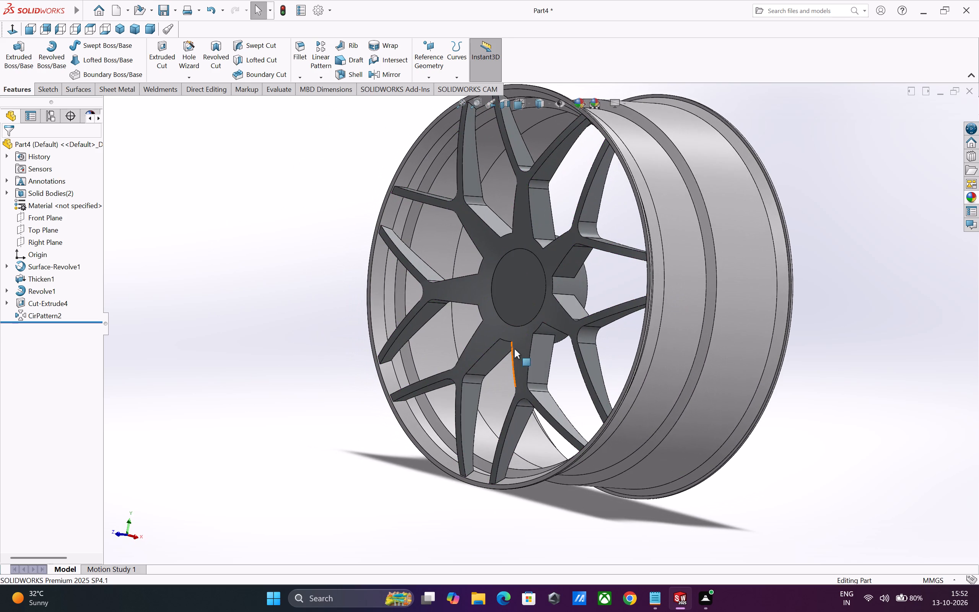
scroll(525, 363, up, 1)
scroll(521, 304, down, 1)
middle_drag(551, 315, 552, 314)
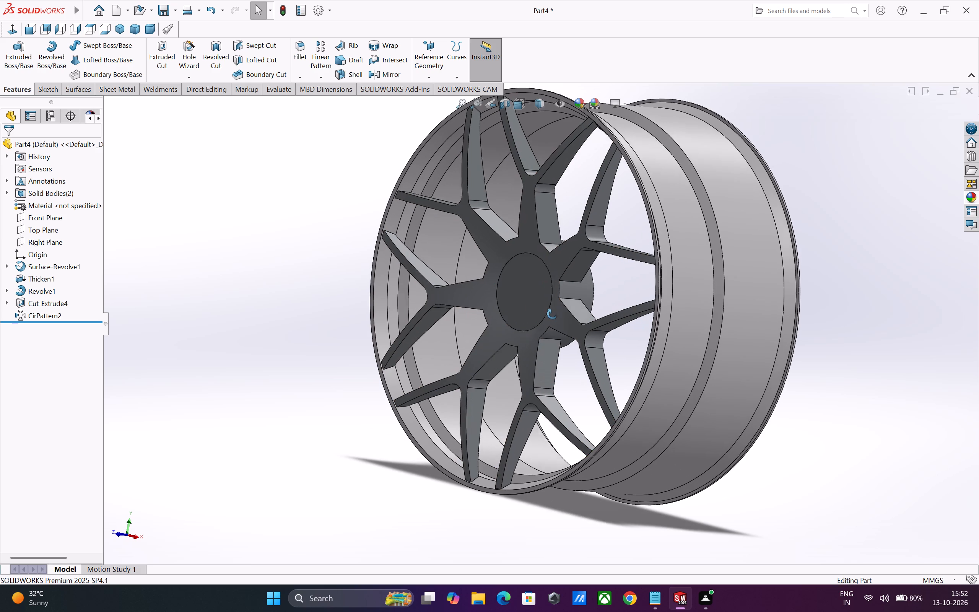
middle_drag(552, 314, 621, 294)
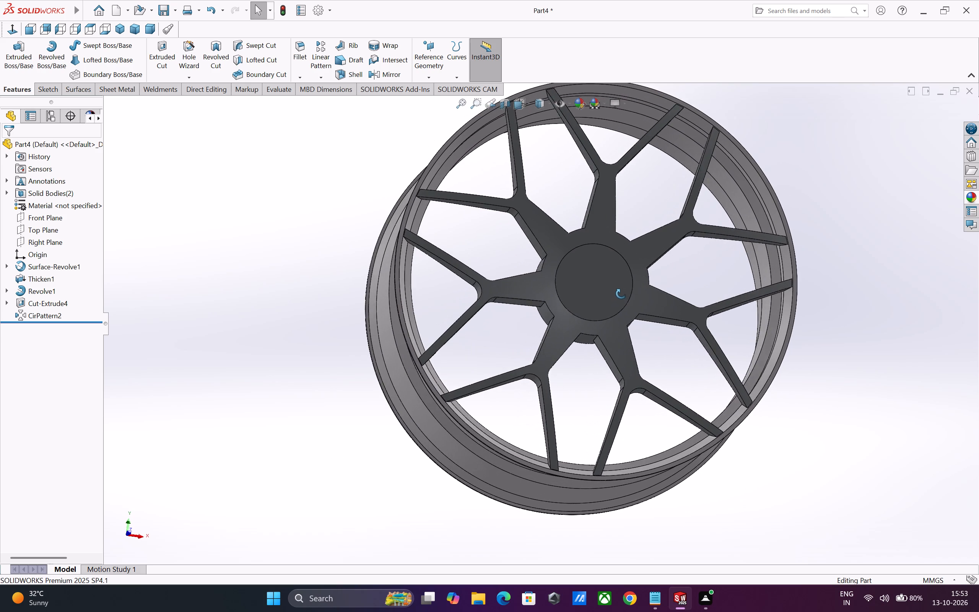
middle_drag(621, 294, 625, 291)
scroll(626, 297, up, 2)
middle_drag(630, 323, 562, 364)
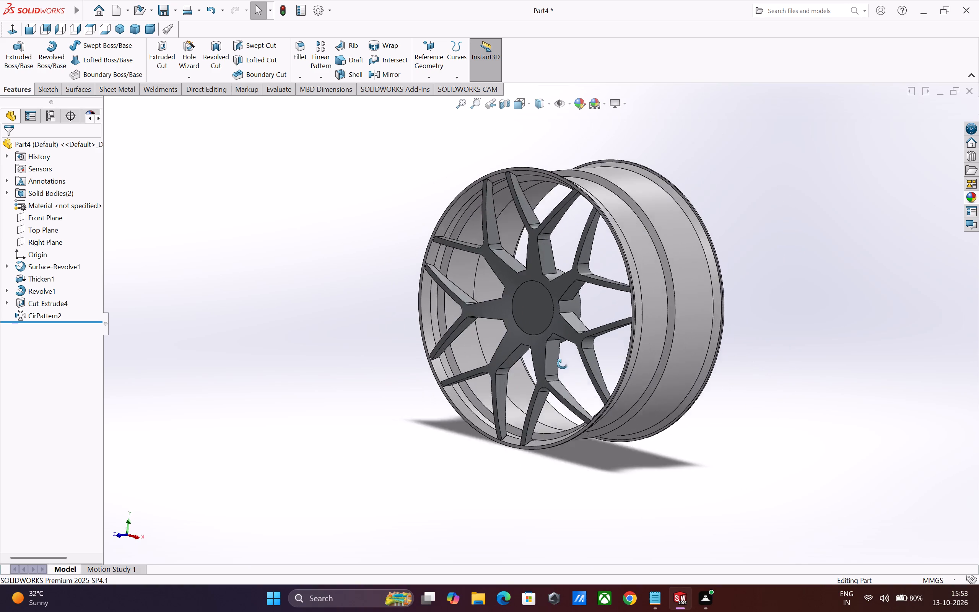
middle_drag(562, 364, 529, 380)
scroll(535, 383, up, 1)
middle_drag(545, 391, 582, 385)
scroll(551, 390, up, 1)
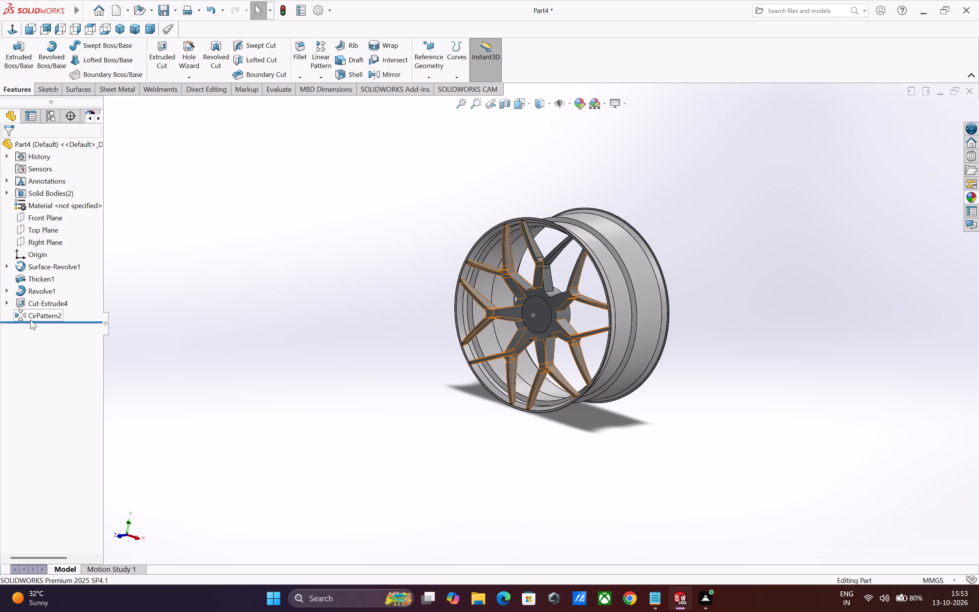
Colour the revolved disc, the spoke-opening cut and its circular pattern white (RGB 255, 255, 255).
click(42, 299)
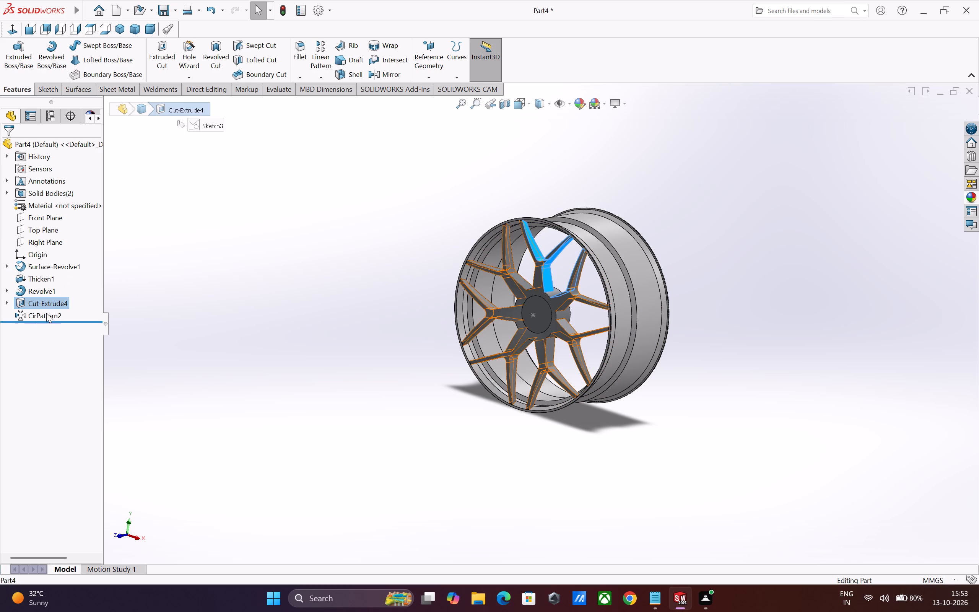
ctrl+click(46, 314)
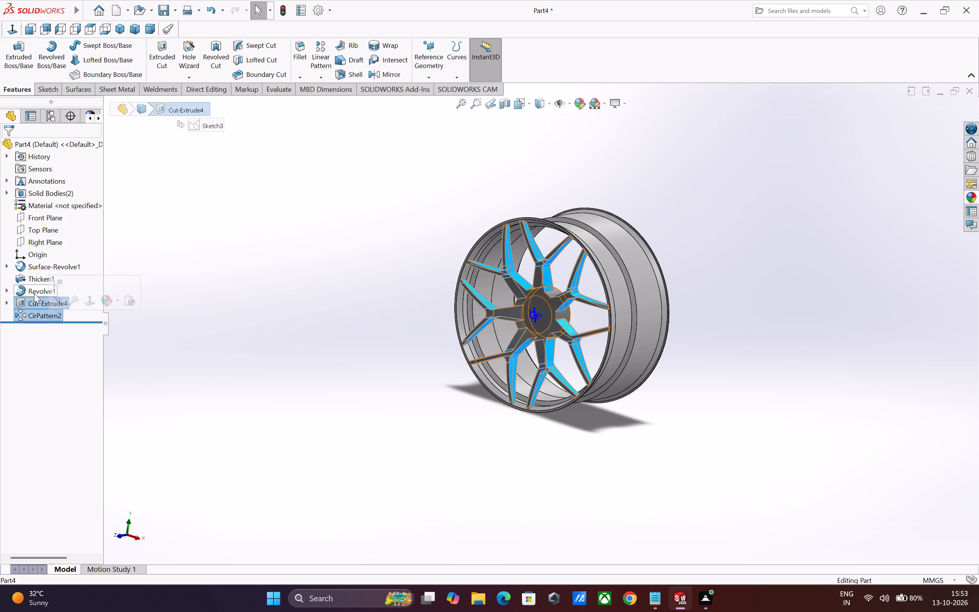
ctrl+click(34, 293)
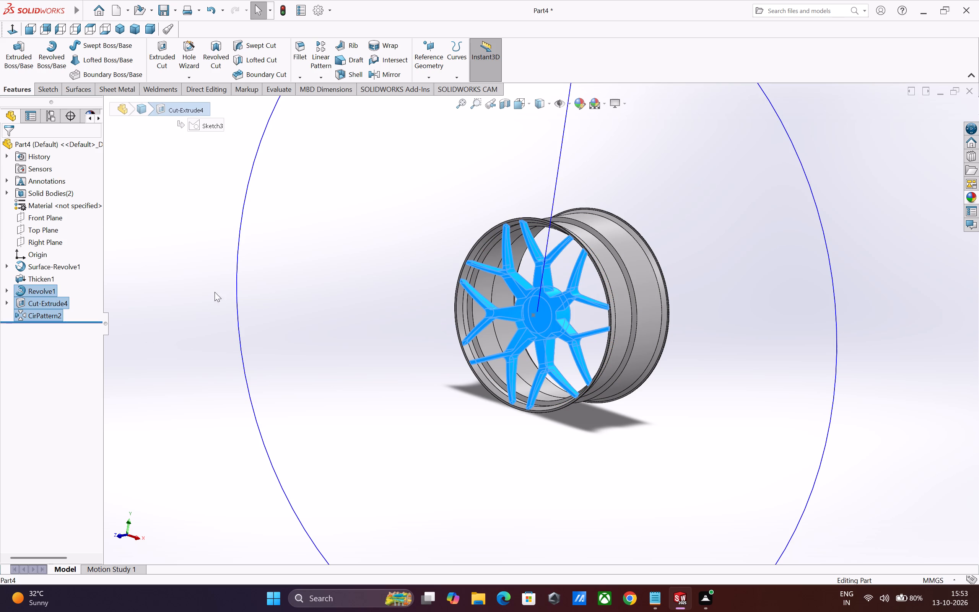
click(583, 107)
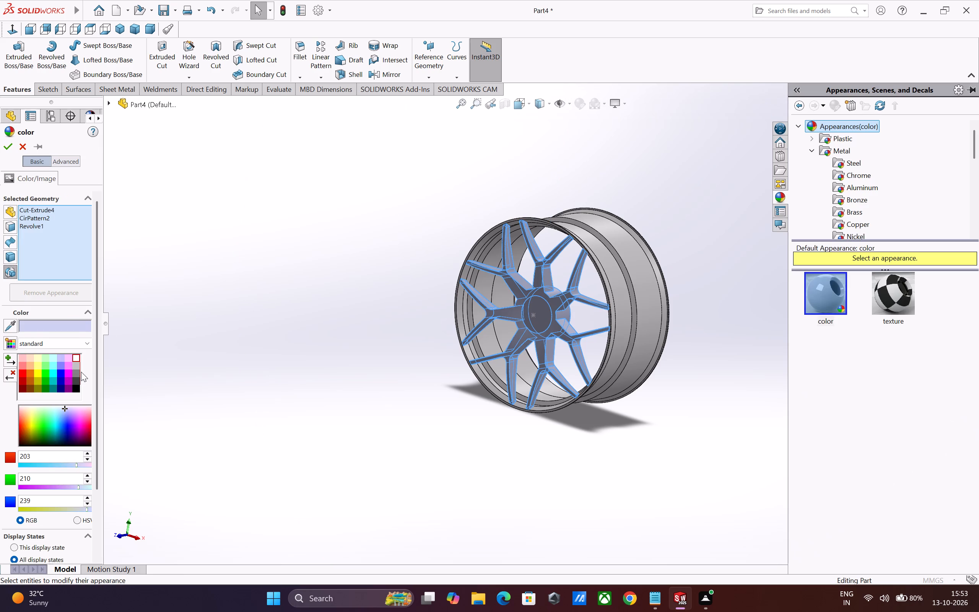
click(76, 359)
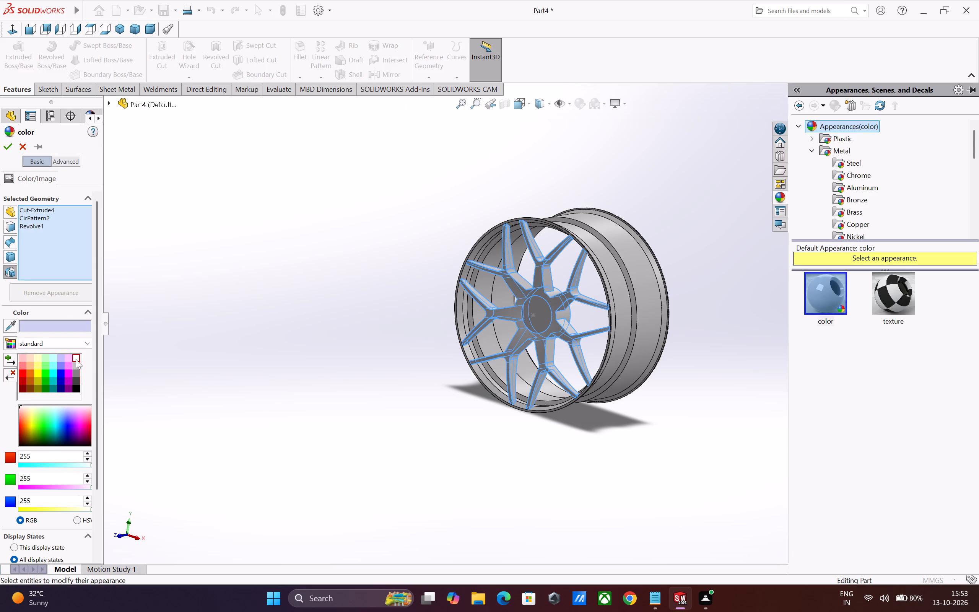
click(6, 145)
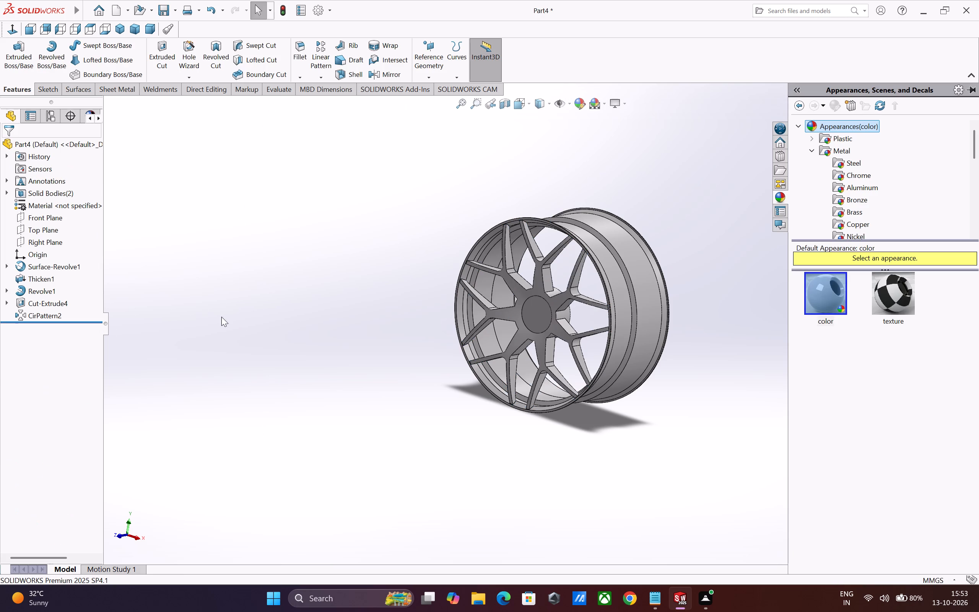
Colour the rim's revolved surface and its thicken feature dark grey (RGB 64, 64, 64).
middle_drag(407, 382, 395, 375)
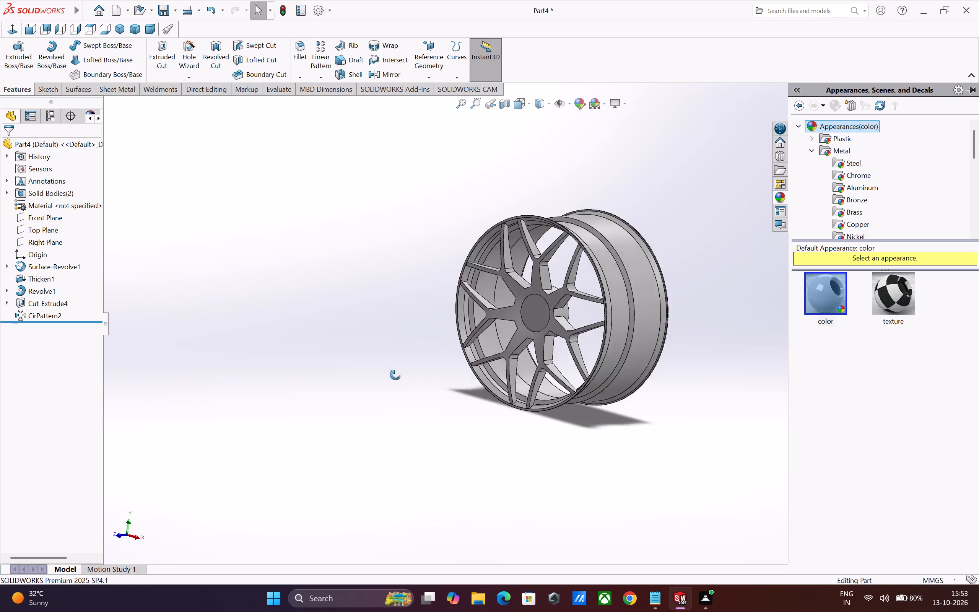
middle_drag(395, 375, 386, 358)
scroll(456, 382, up, 2)
scroll(679, 365, up, 1)
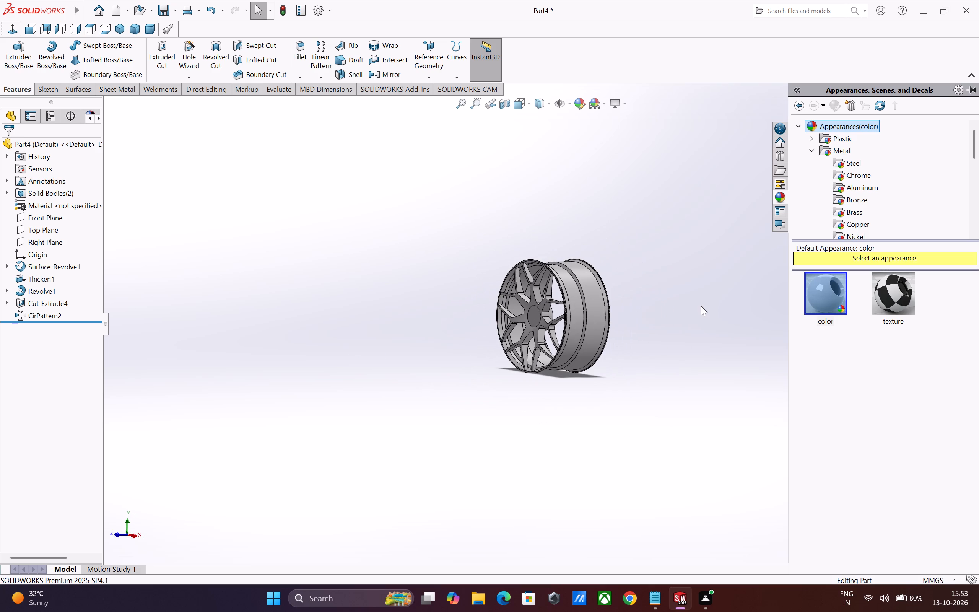
scroll(640, 303, down, 1)
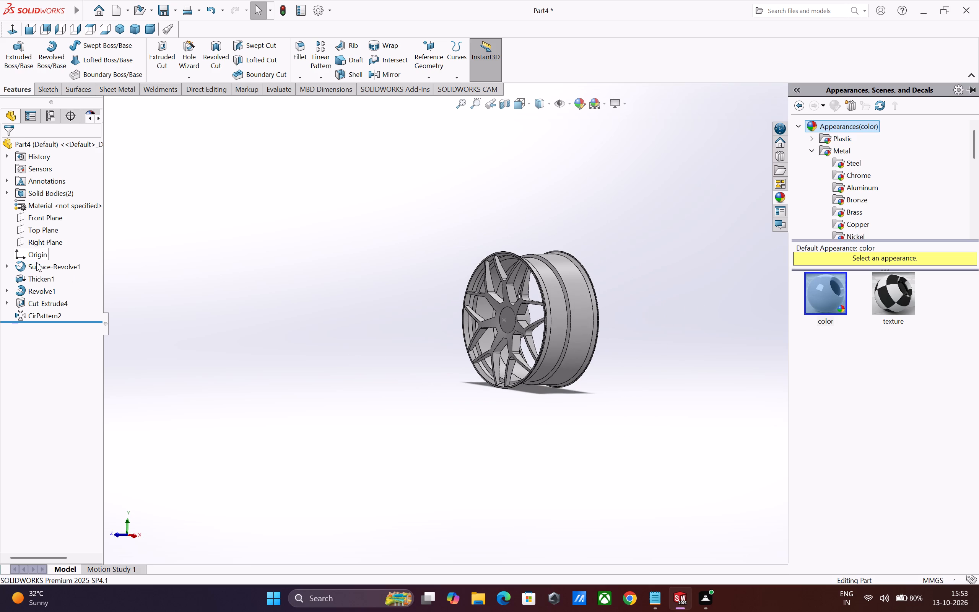
click(39, 264)
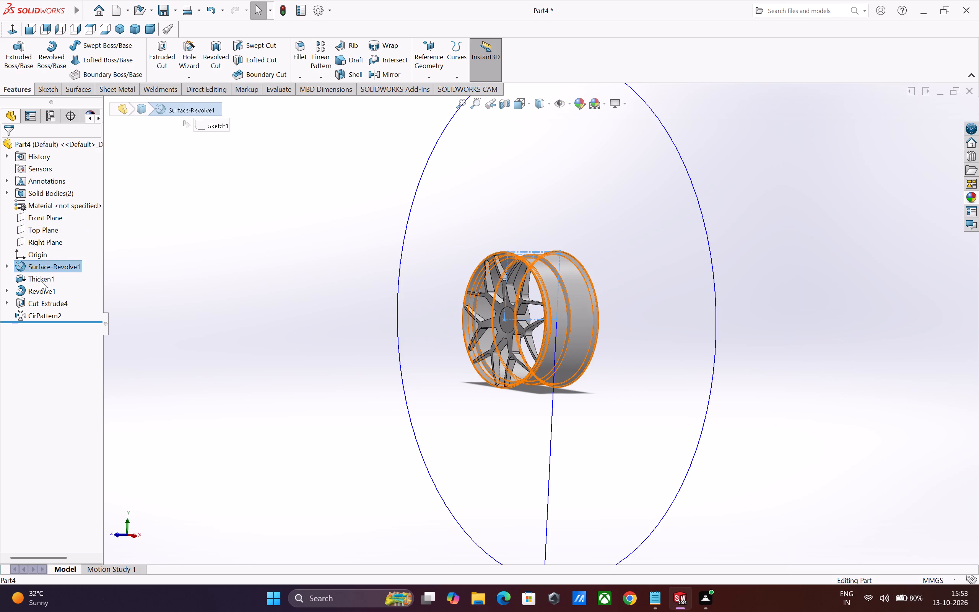
ctrl+click(41, 281)
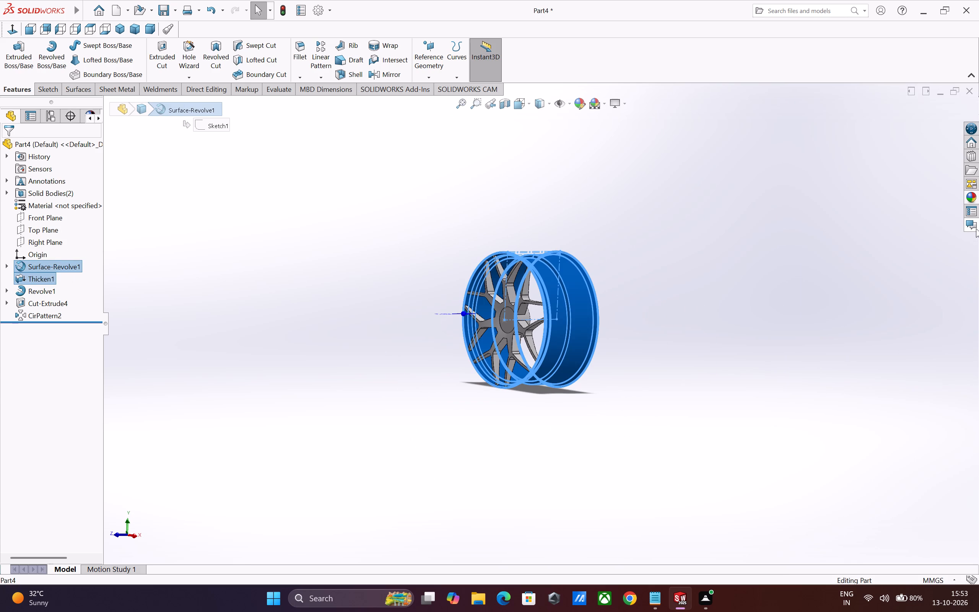
click(969, 200)
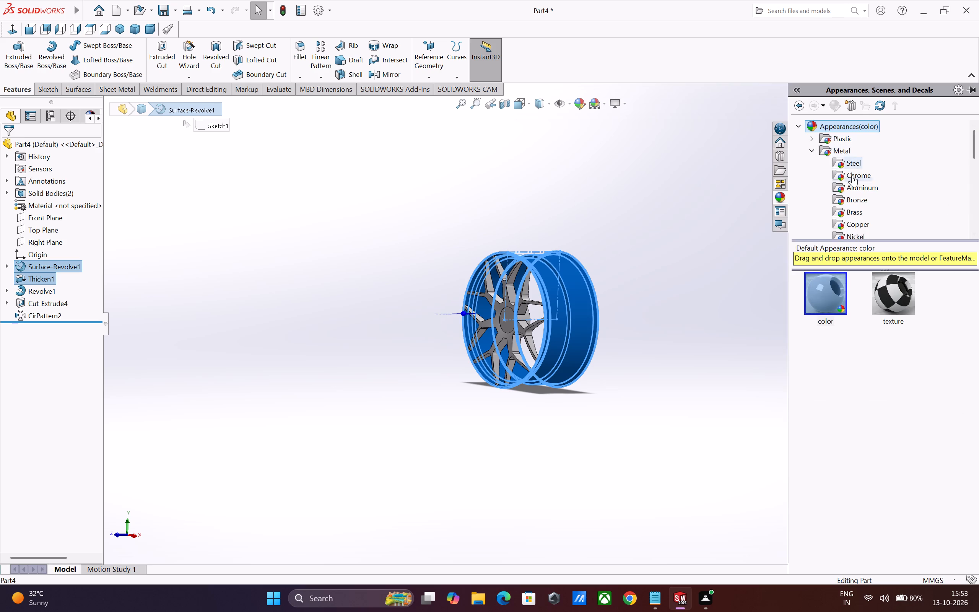
scroll(857, 193, down, 1)
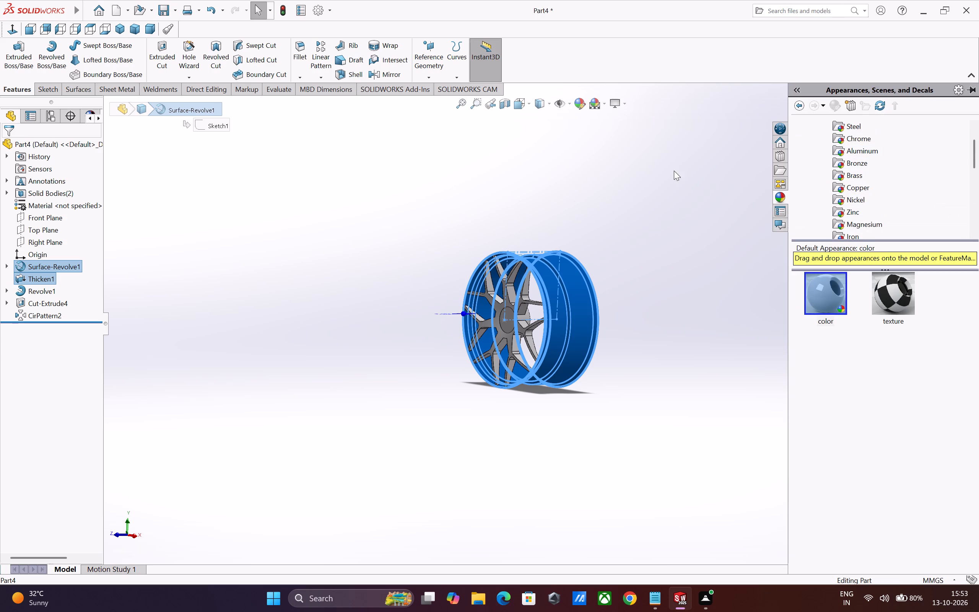
click(582, 104)
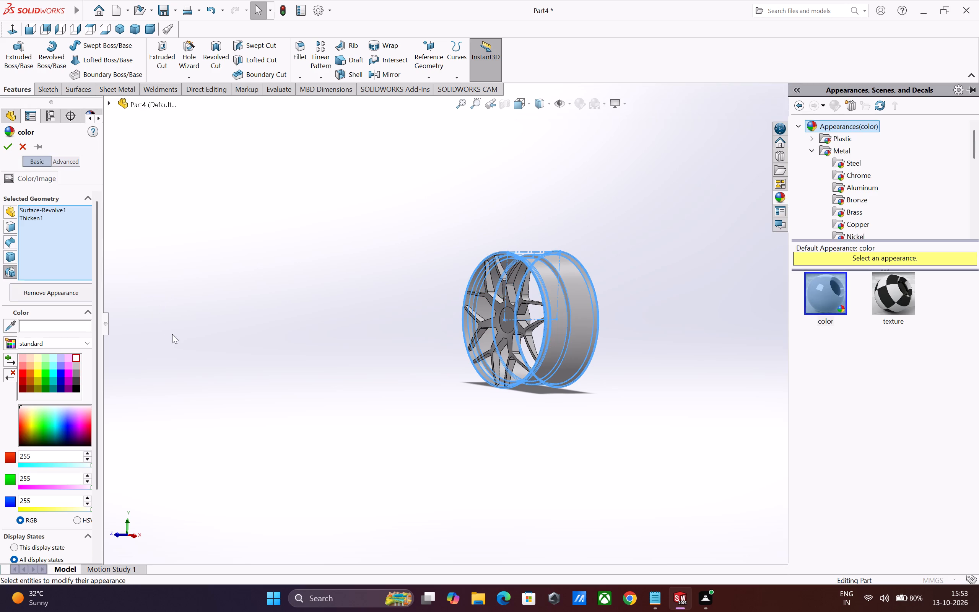
click(77, 378)
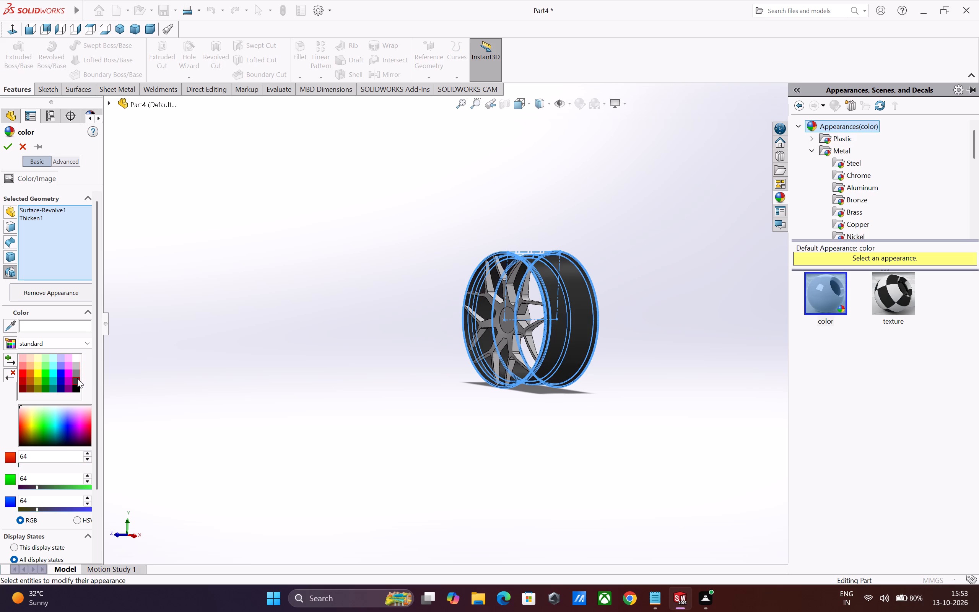
click(7, 146)
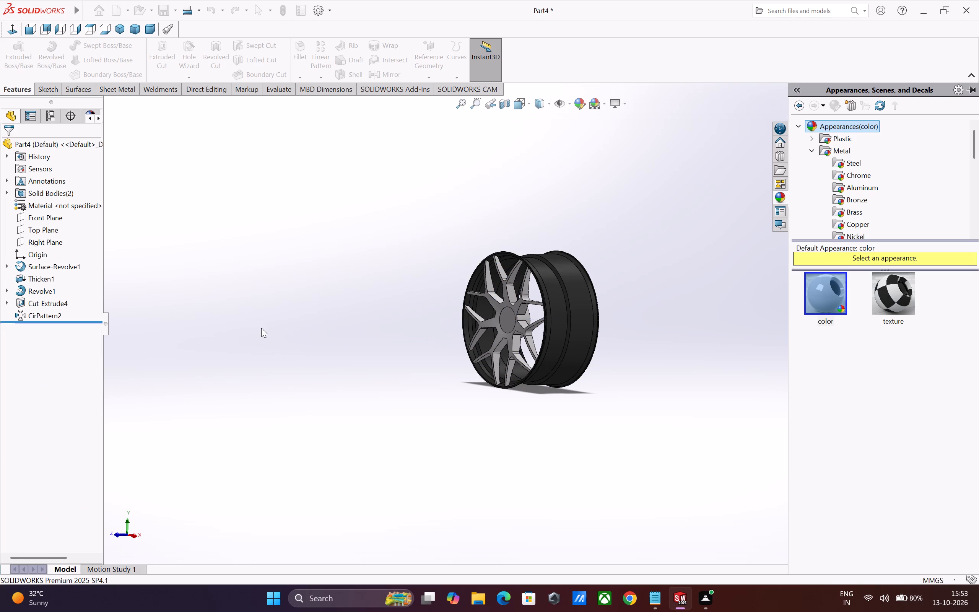
click(265, 329)
Examine the contrast between the dark rim and light spokes from the front and side of the coloured wheel.
middle_drag(450, 371, 607, 388)
scroll(580, 356, down, 7)
middle_drag(579, 357, 550, 370)
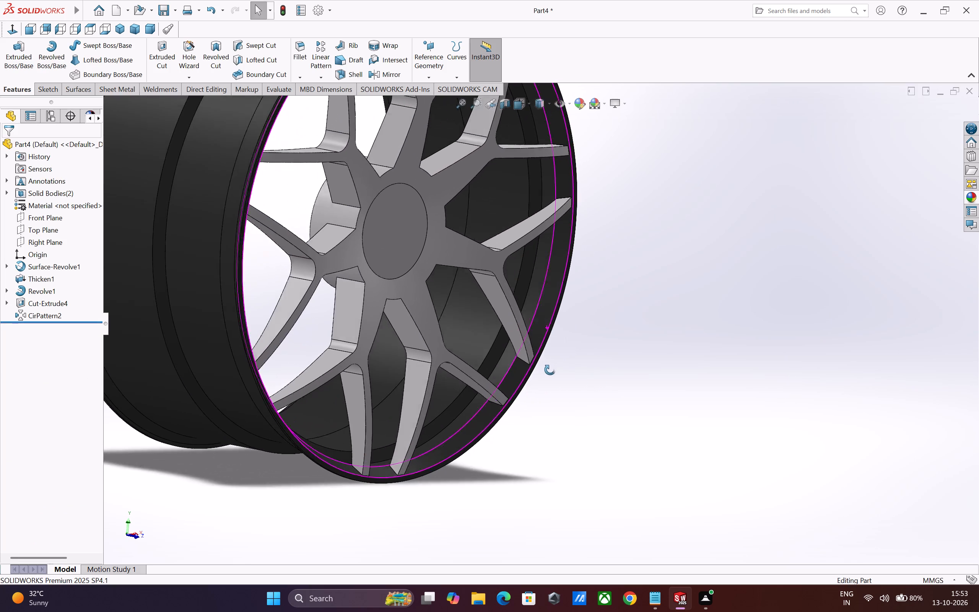
middle_drag(550, 370, 538, 373)
scroll(540, 375, up, 3)
middle_drag(477, 336, 434, 340)
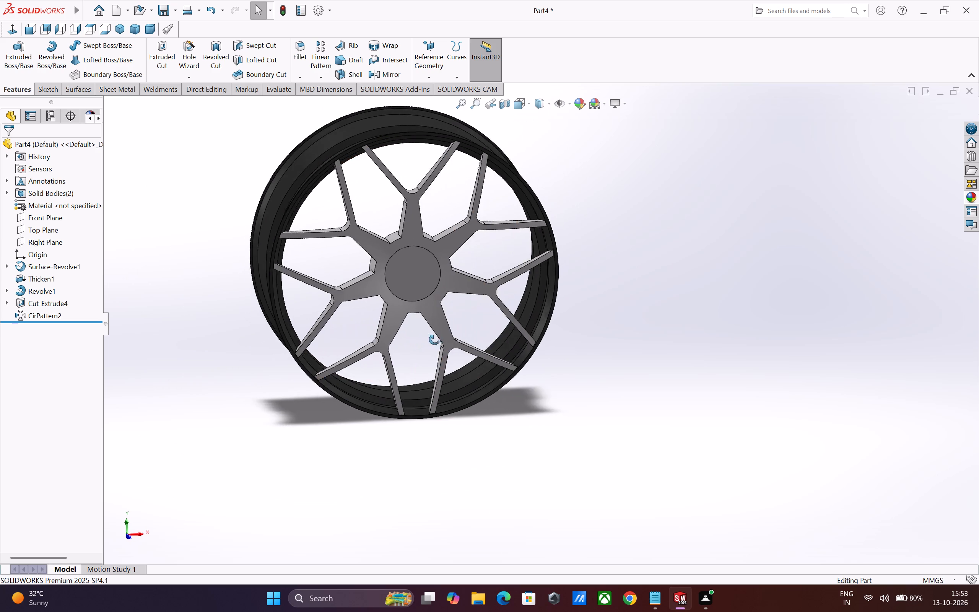
Examine the coloured wheel's spokes and outer rim barrel from oblique front angles and varying distances.
middle_drag(434, 340, 379, 346)
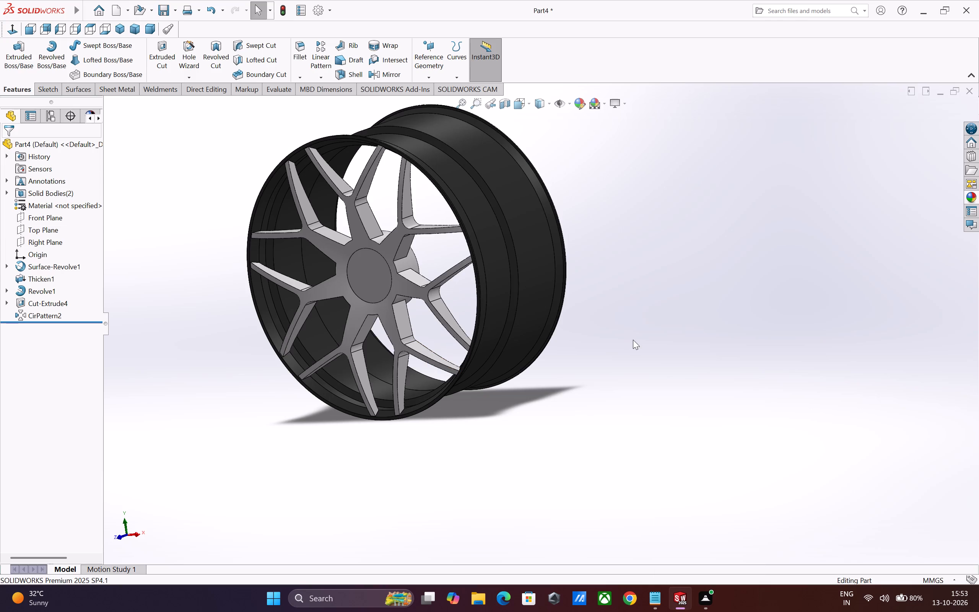
middle_drag(564, 376, 628, 376)
scroll(628, 376, up, 2)
middle_drag(620, 374, 560, 368)
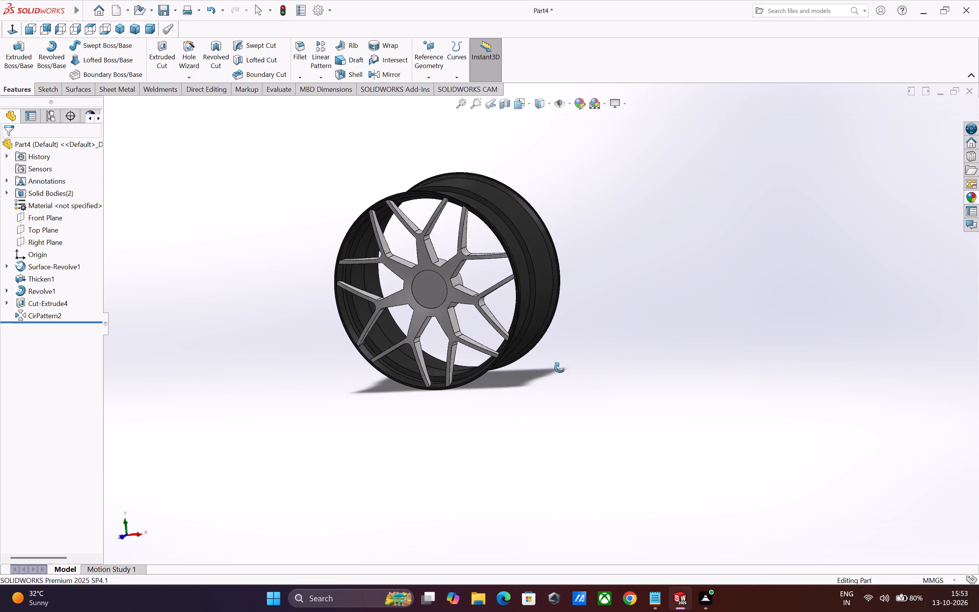
middle_drag(560, 368, 549, 348)
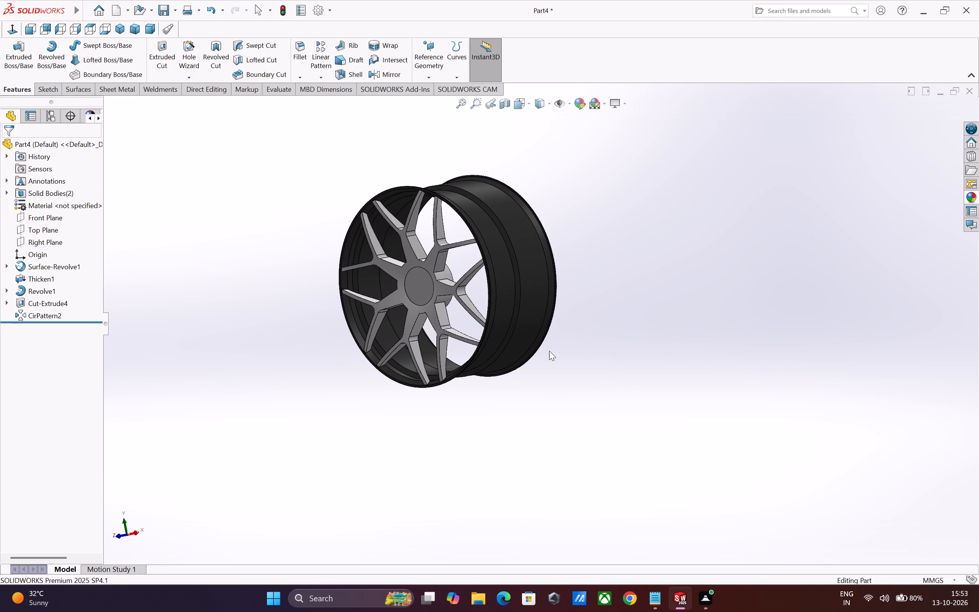
scroll(551, 371, up, 2)
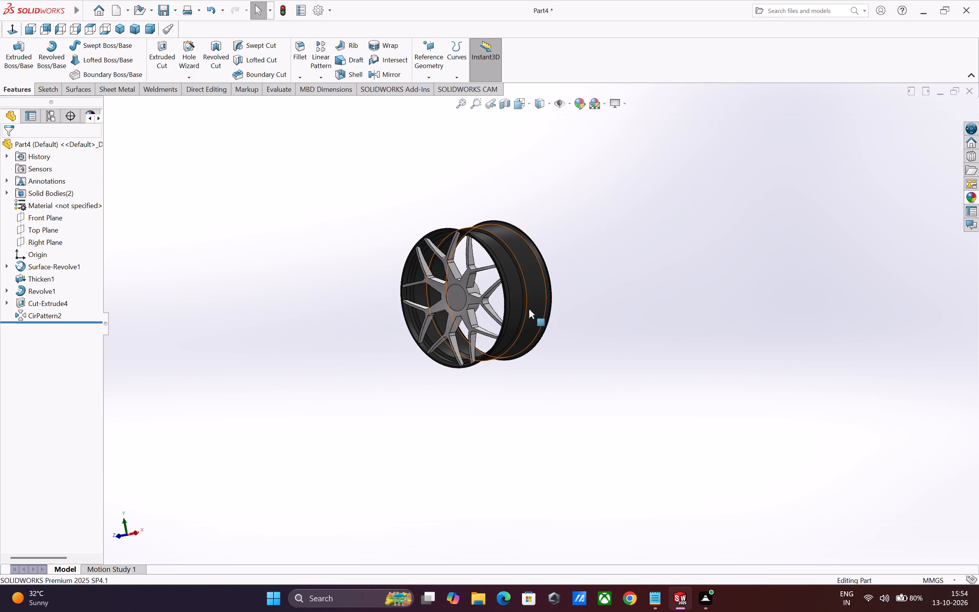
scroll(529, 309, down, 2)
middle_drag(529, 309, 533, 309)
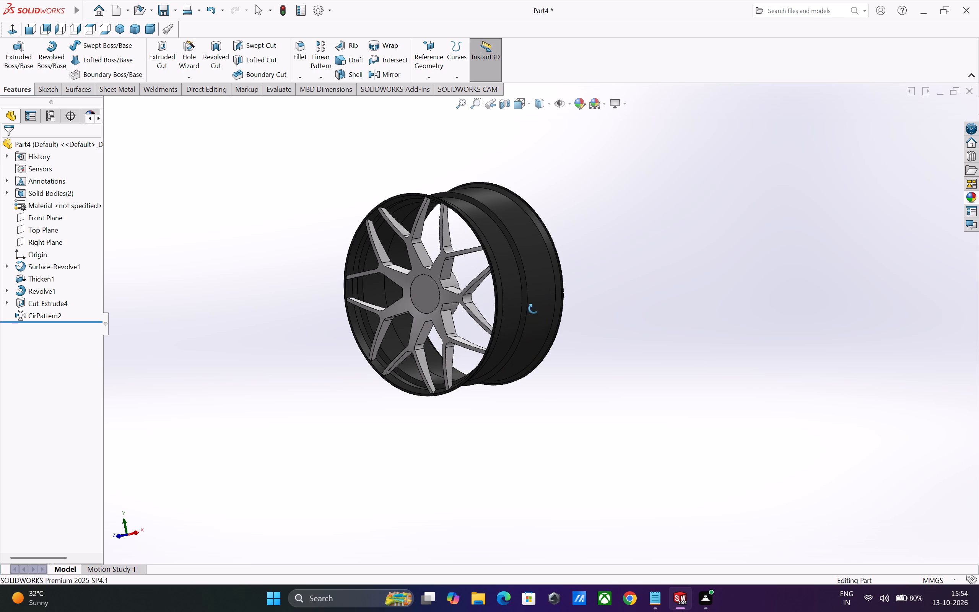
middle_drag(533, 309, 548, 309)
Begin a symmetric 2 mm fillet and include the hub-side corner edges of two adjacent spoke openings.
click(304, 60)
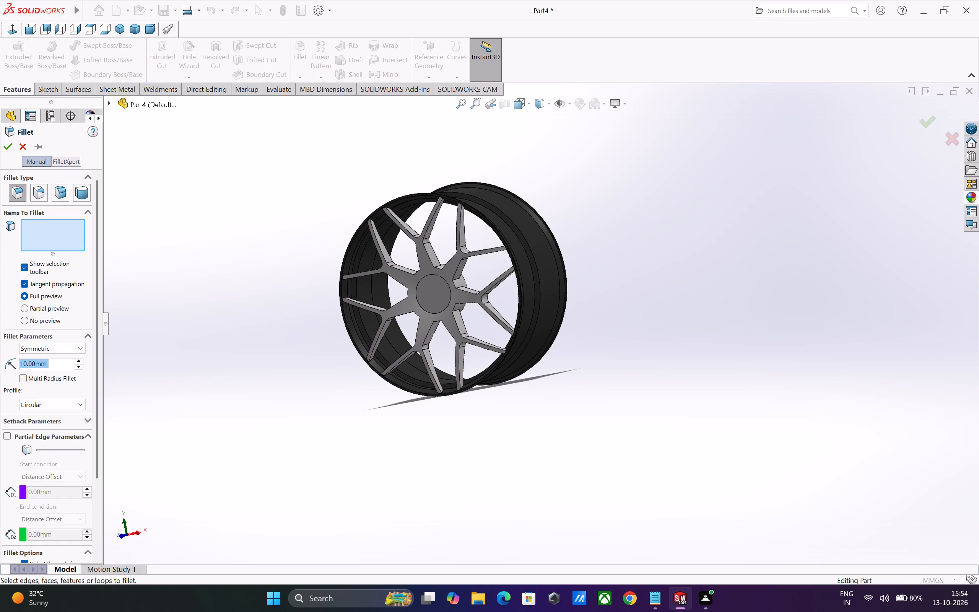
key(2)
key(Return)
scroll(468, 282, down, 7)
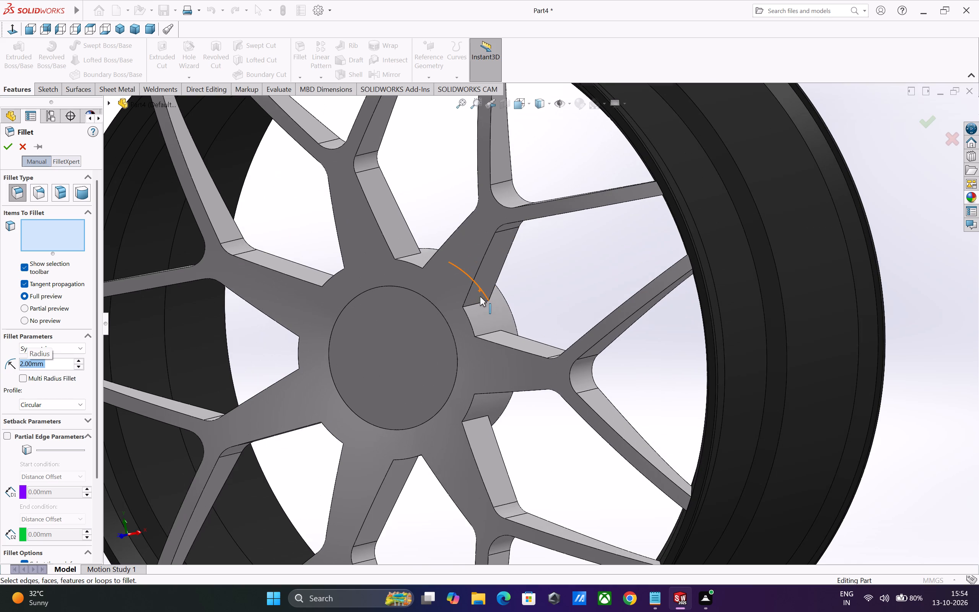
click(476, 305)
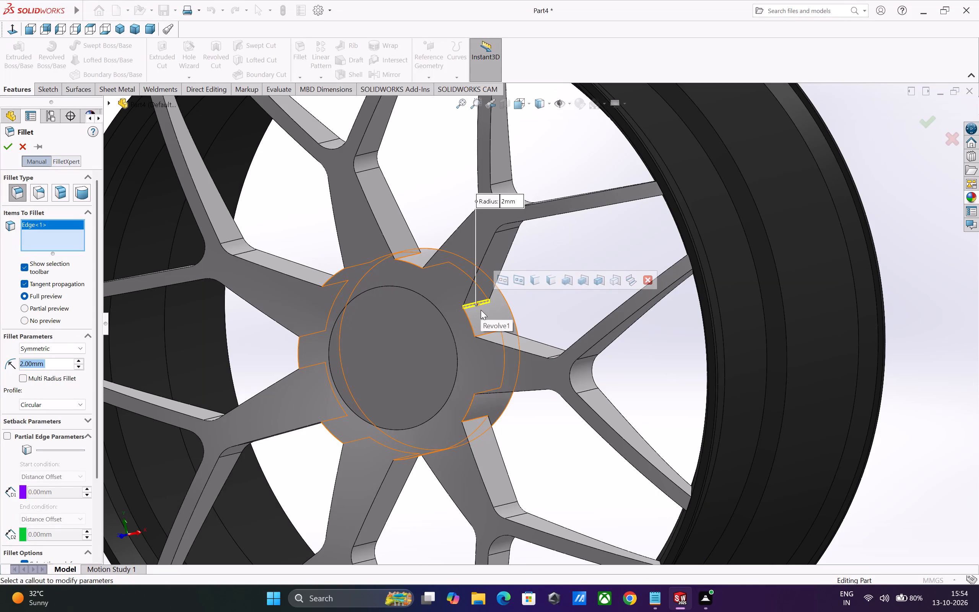
click(485, 334)
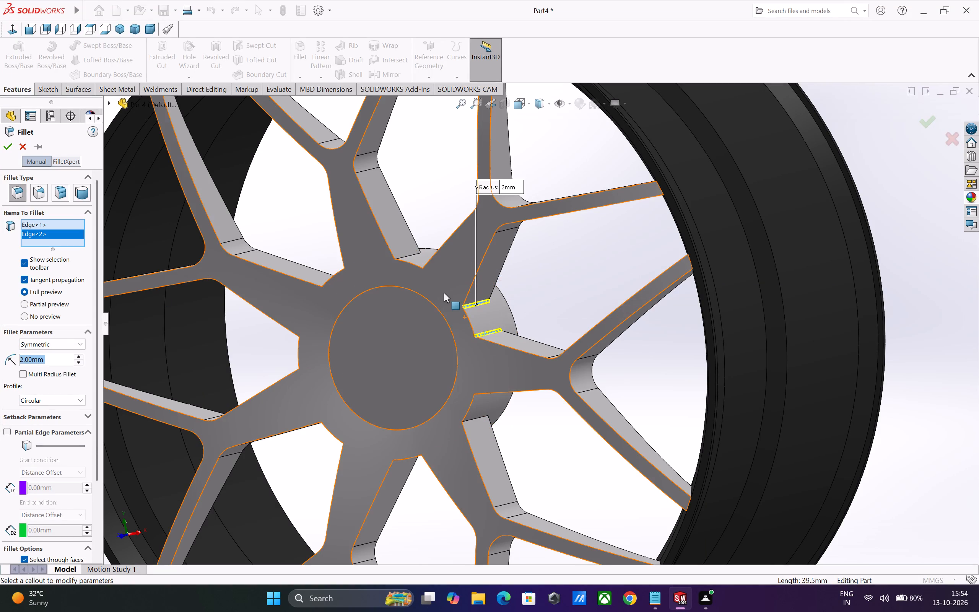
middle_drag(445, 292, 502, 366)
scroll(430, 244, down, 3)
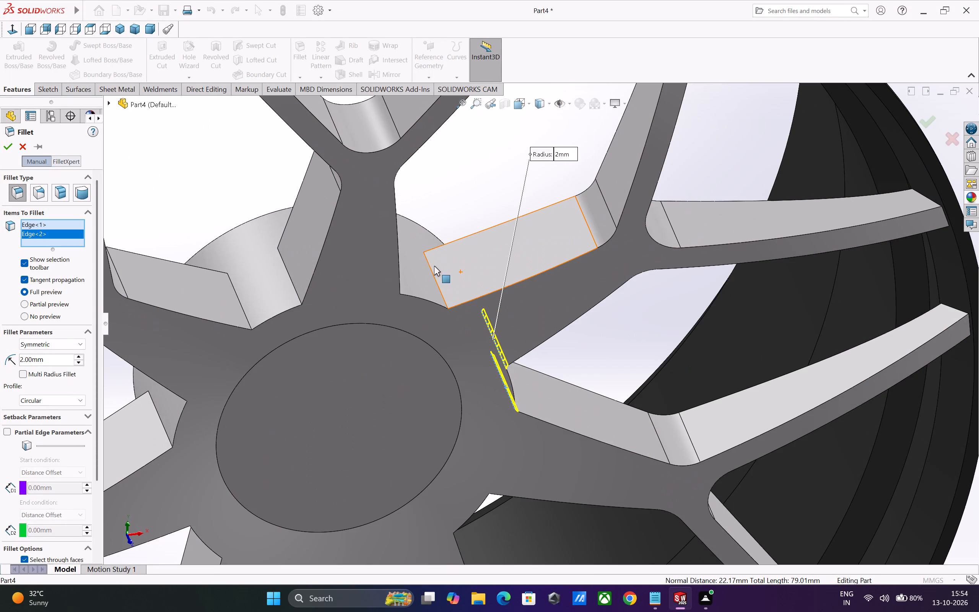
click(433, 277)
middle_drag(448, 296, 392, 298)
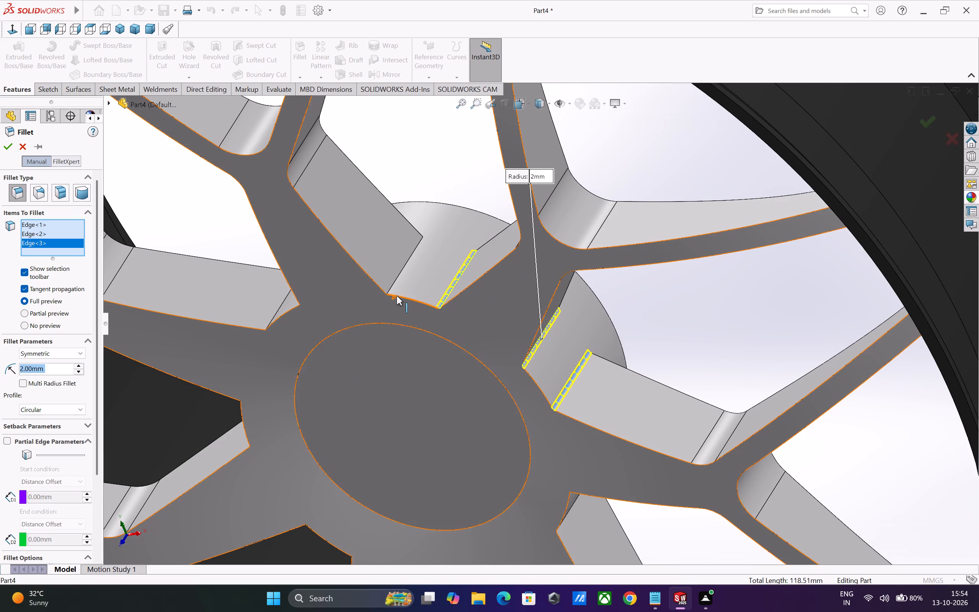
click(394, 283)
Add the four hub-side corner edges of the following two spoke openings to the 2 mm fillet.
middle_drag(405, 290, 431, 287)
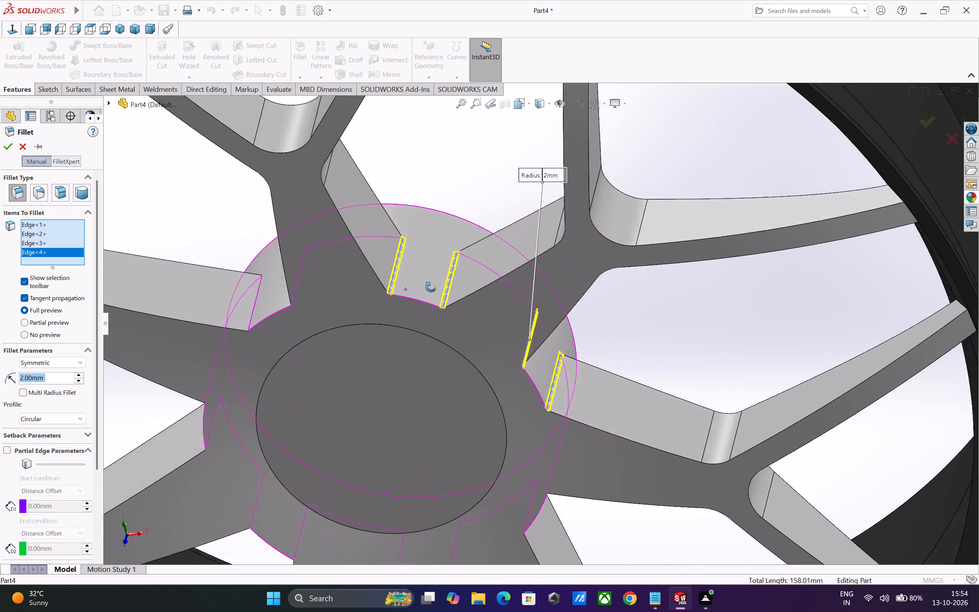
middle_drag(431, 287, 513, 287)
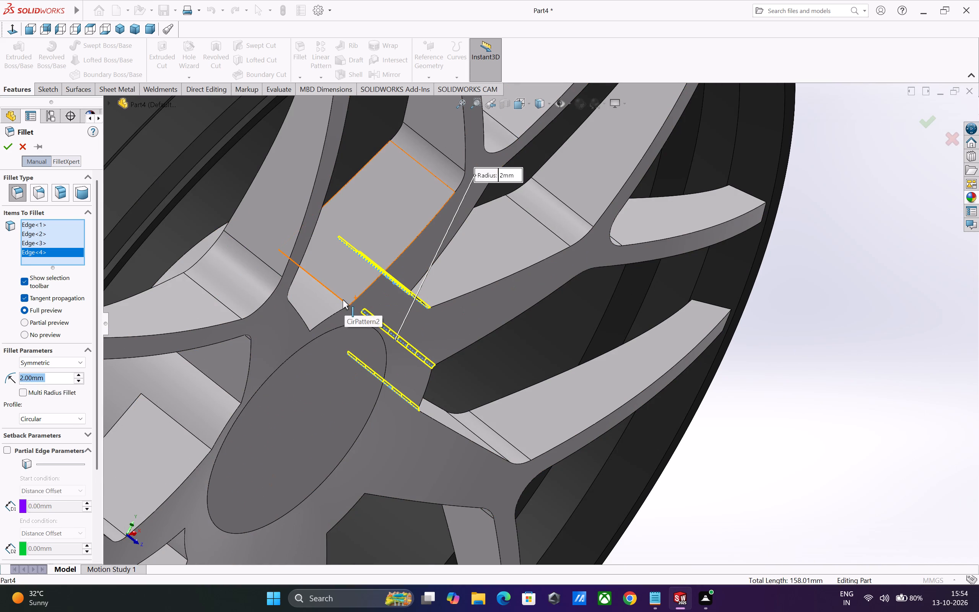
click(343, 299)
middle_drag(355, 311, 316, 333)
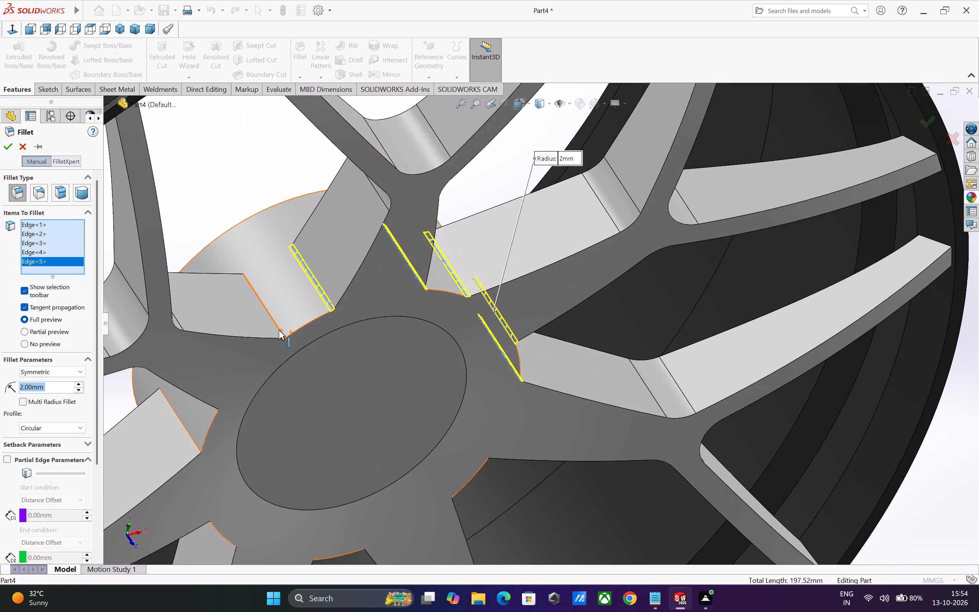
click(280, 330)
middle_drag(283, 326, 318, 253)
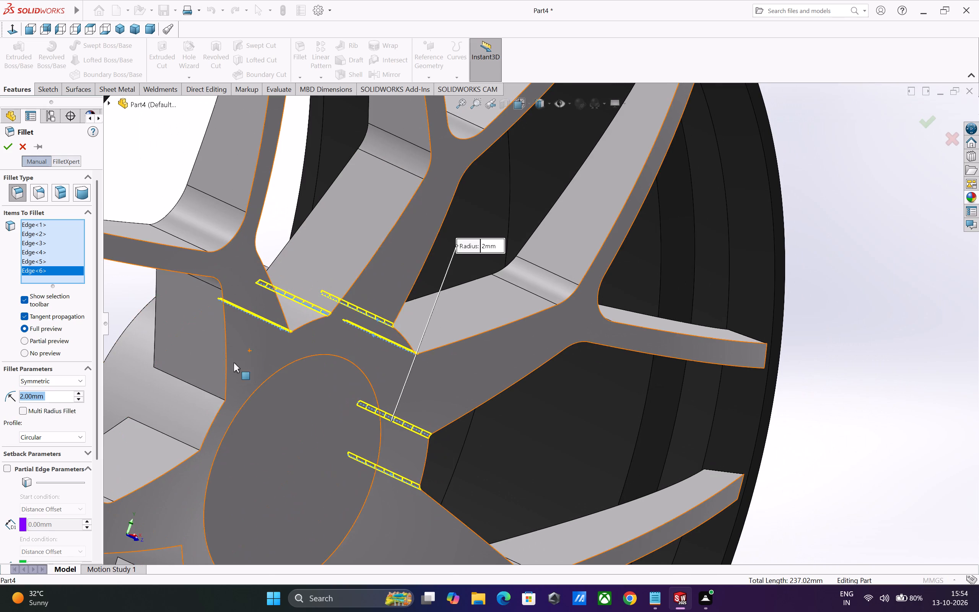
click(204, 390)
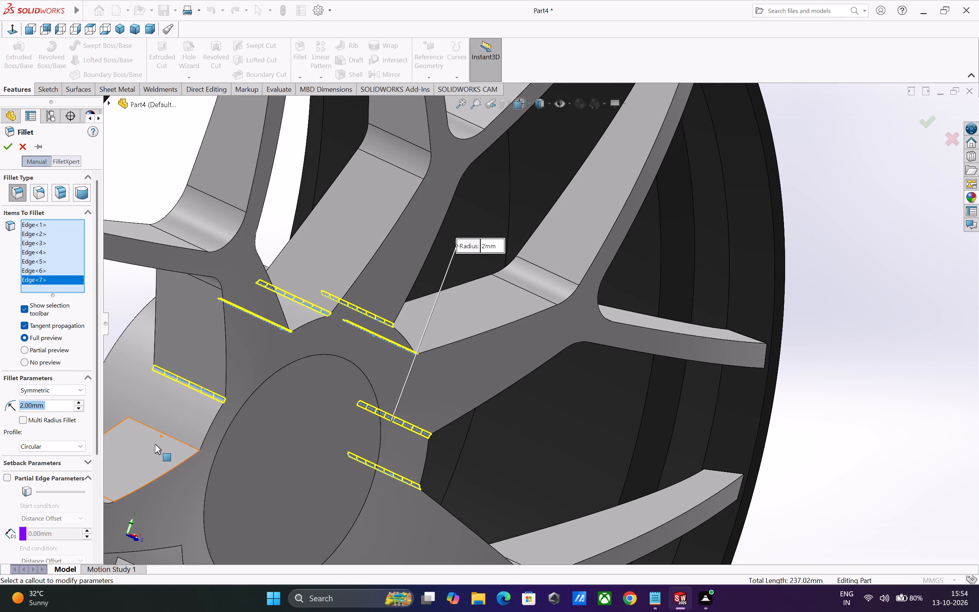
click(165, 435)
Add the four hub-side corner edges of two more adjacent spoke openings to the 2 mm fillet.
scroll(165, 435, up, 3)
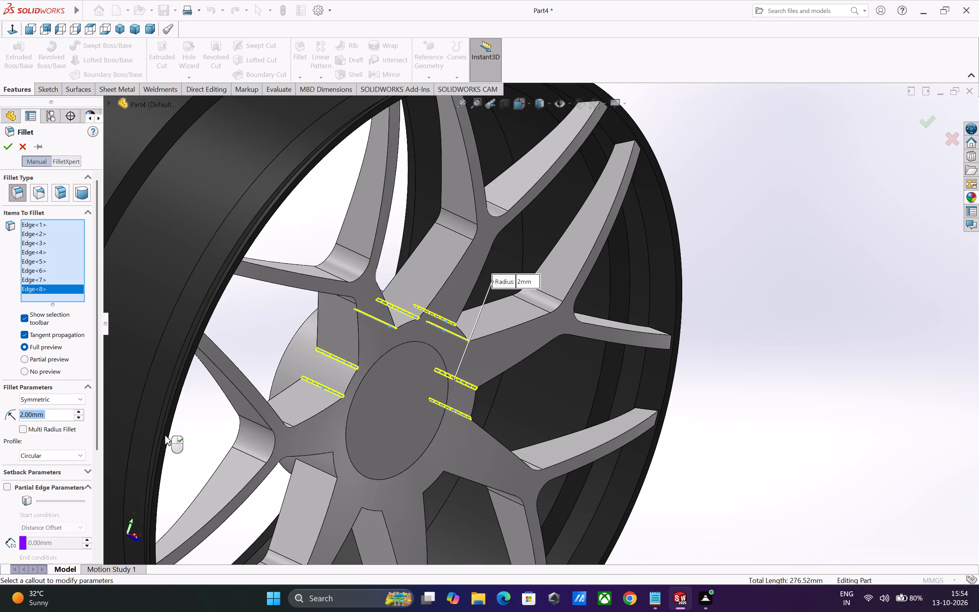
middle_drag(278, 454, 268, 397)
scroll(284, 404, up, 3)
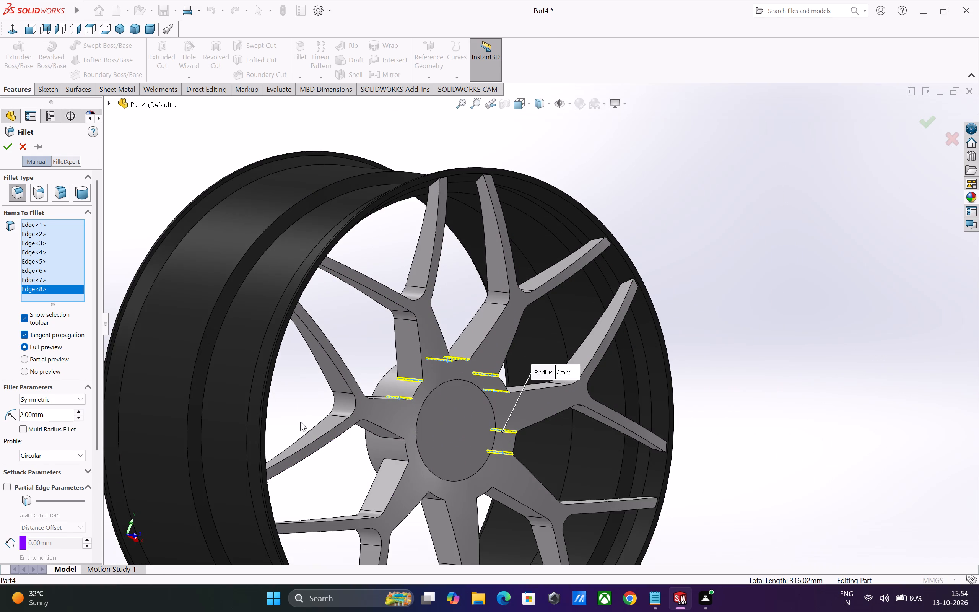
scroll(428, 430, down, 2)
scroll(401, 406, down, 2)
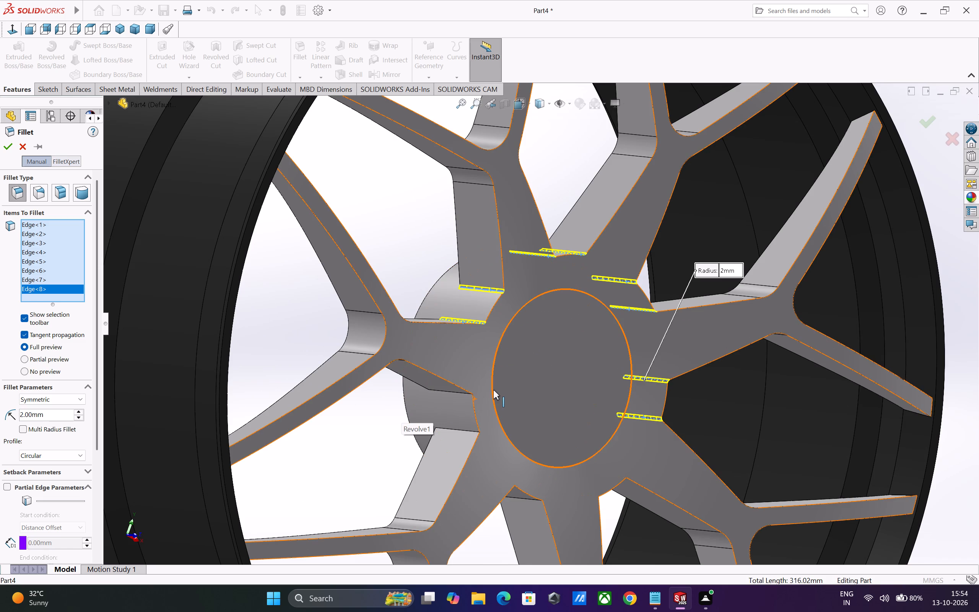
scroll(483, 395, down, 1)
click(463, 389)
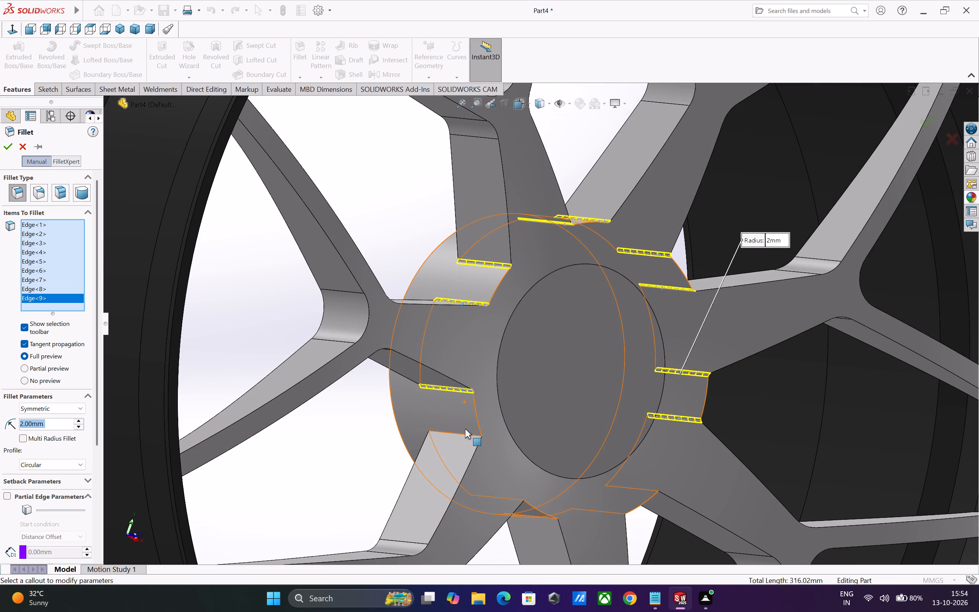
click(465, 434)
scroll(495, 428, up, 1)
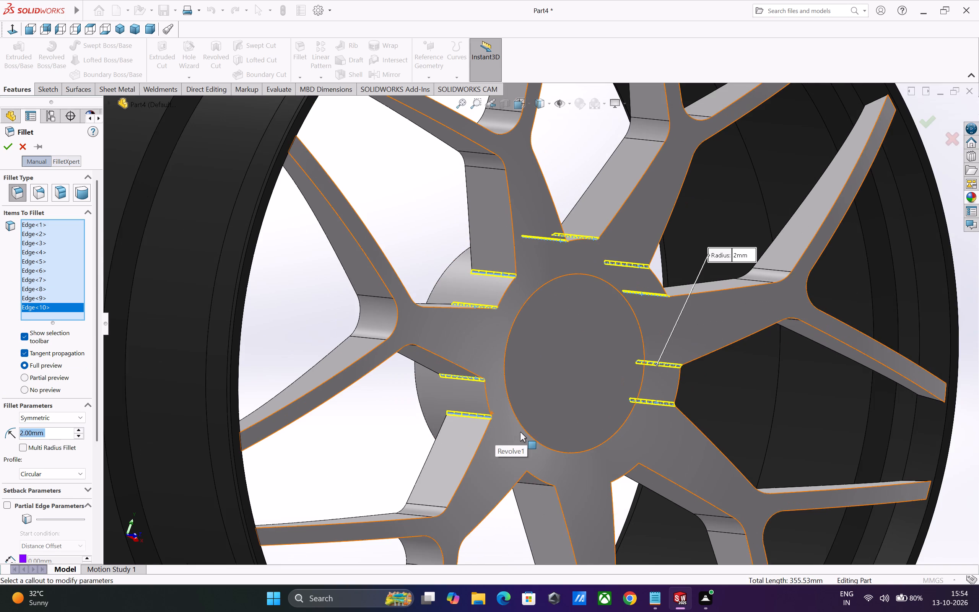
middle_drag(520, 432, 501, 332)
scroll(520, 432, up, 1)
scroll(512, 434, down, 3)
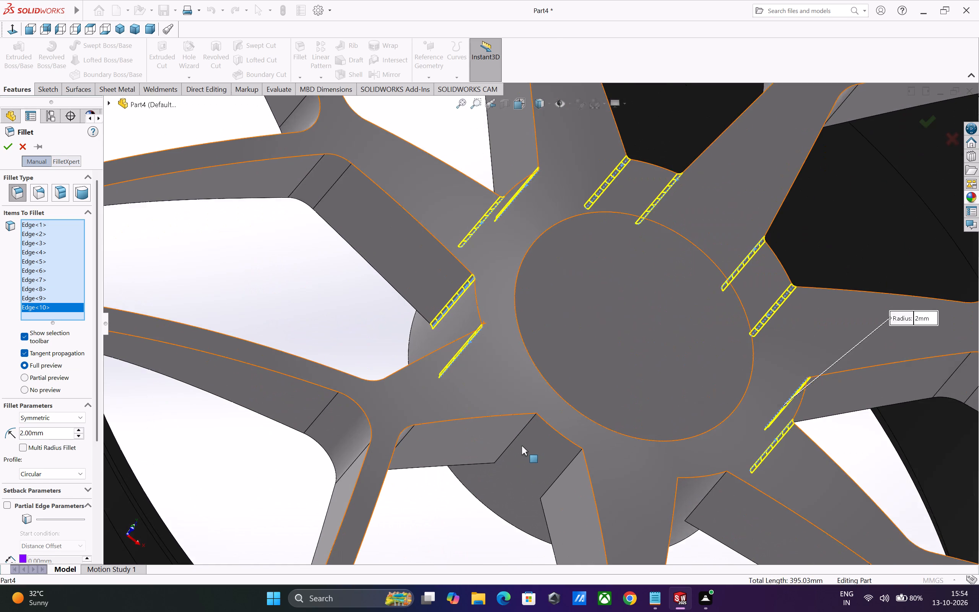
scroll(522, 446, down, 2)
click(509, 429)
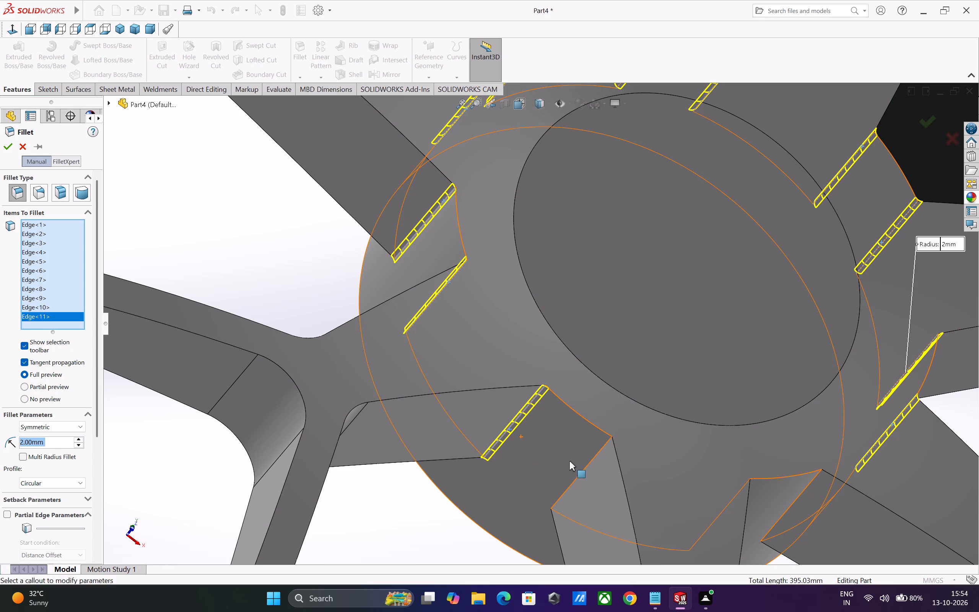
click(587, 466)
Add the last spoke opening's two hub-side corner edges and apply the 2 mm fillet to all fourteen edges.
scroll(551, 452, up, 4)
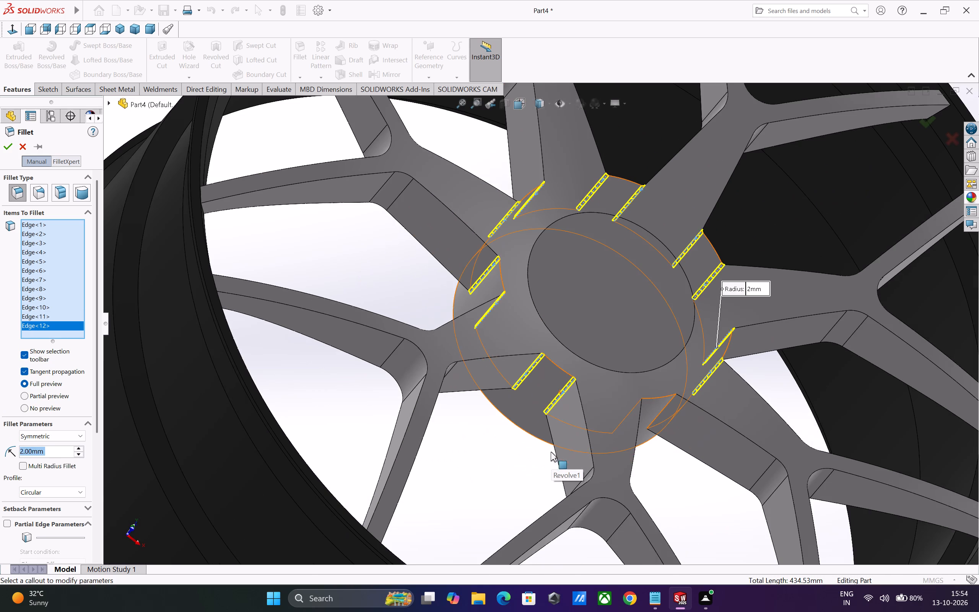
scroll(593, 450, up, 1)
middle_drag(593, 450, 556, 439)
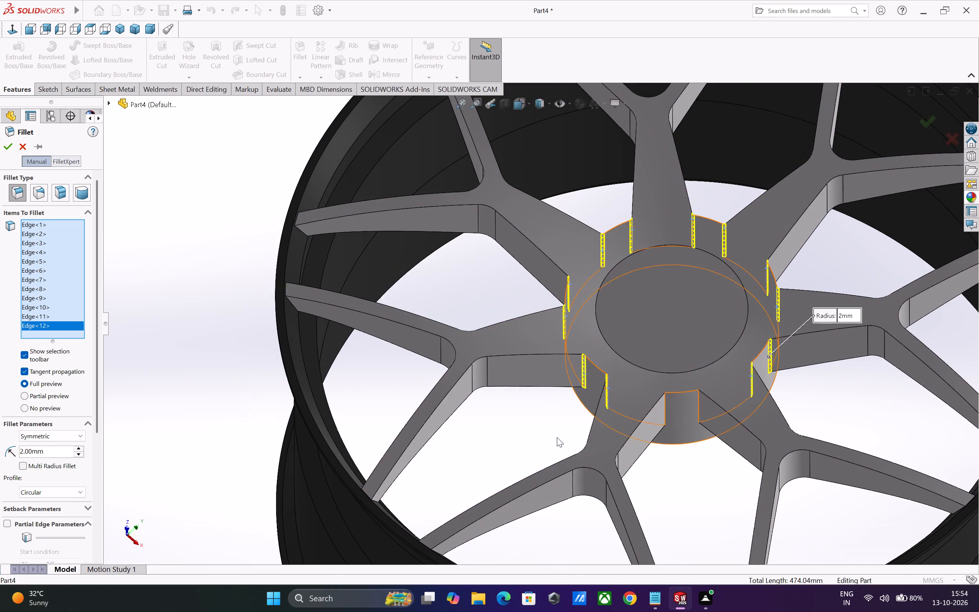
scroll(735, 408, down, 4)
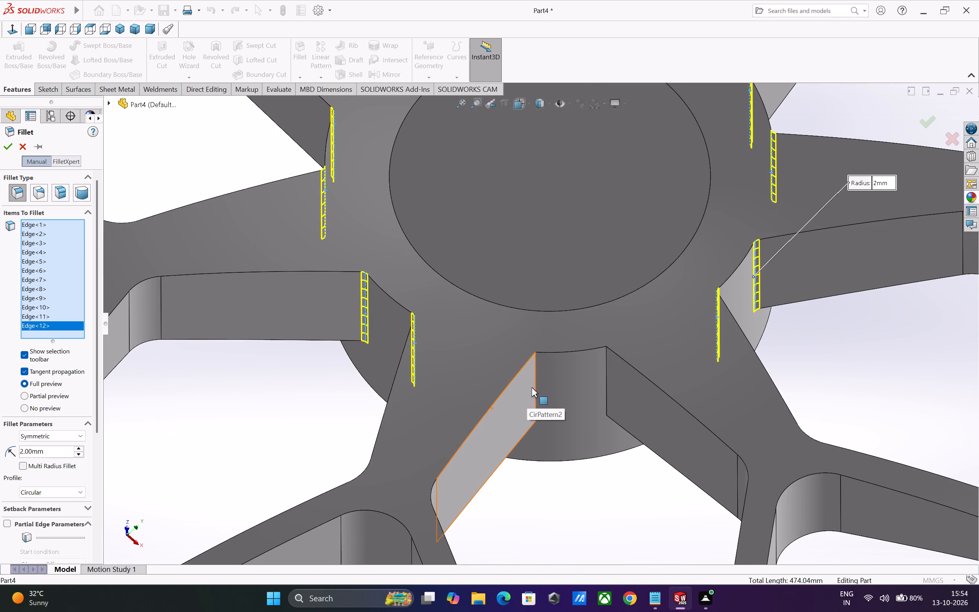
click(536, 383)
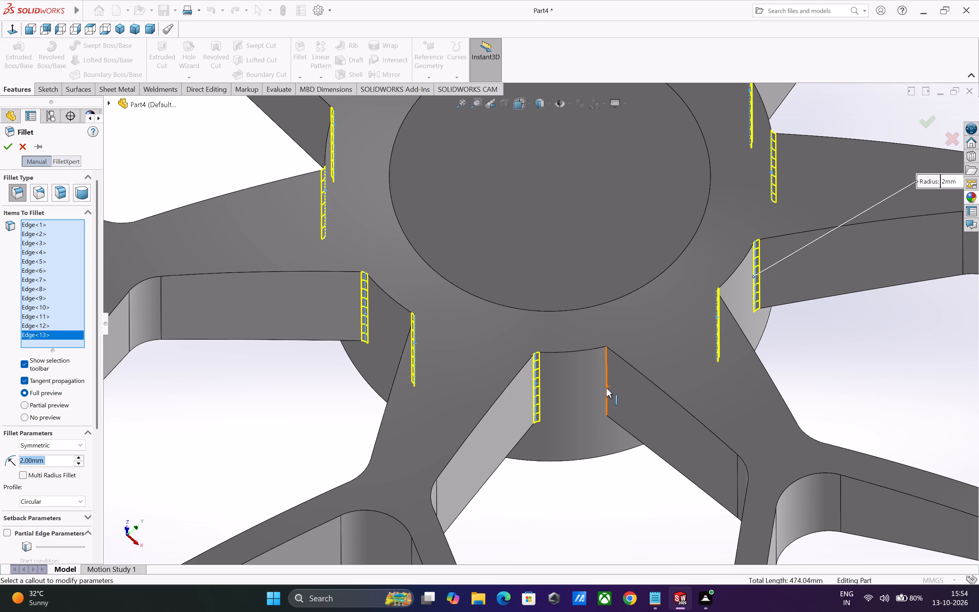
click(606, 388)
scroll(606, 388, up, 7)
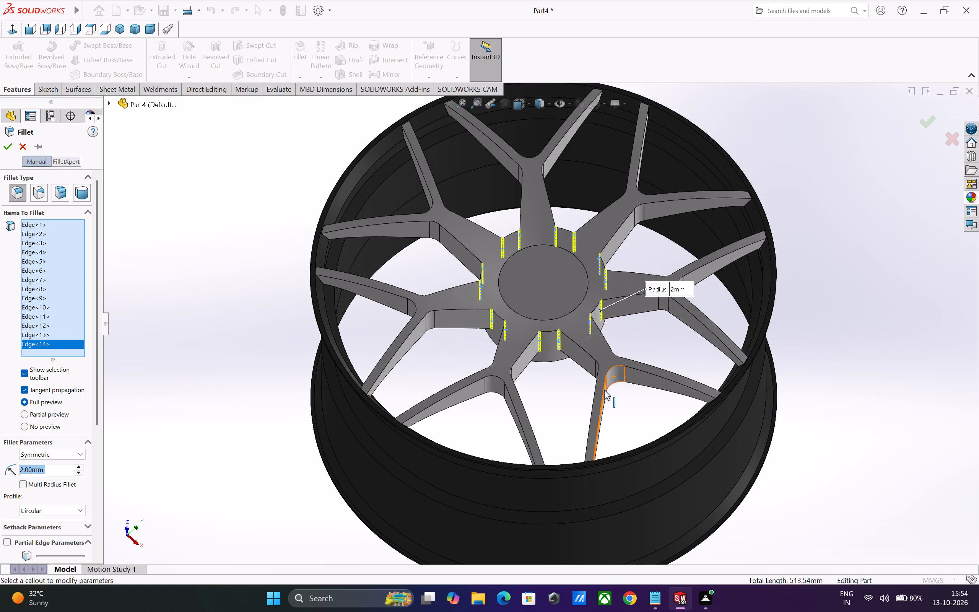
scroll(609, 358, up, 2)
middle_drag(583, 271, 583, 299)
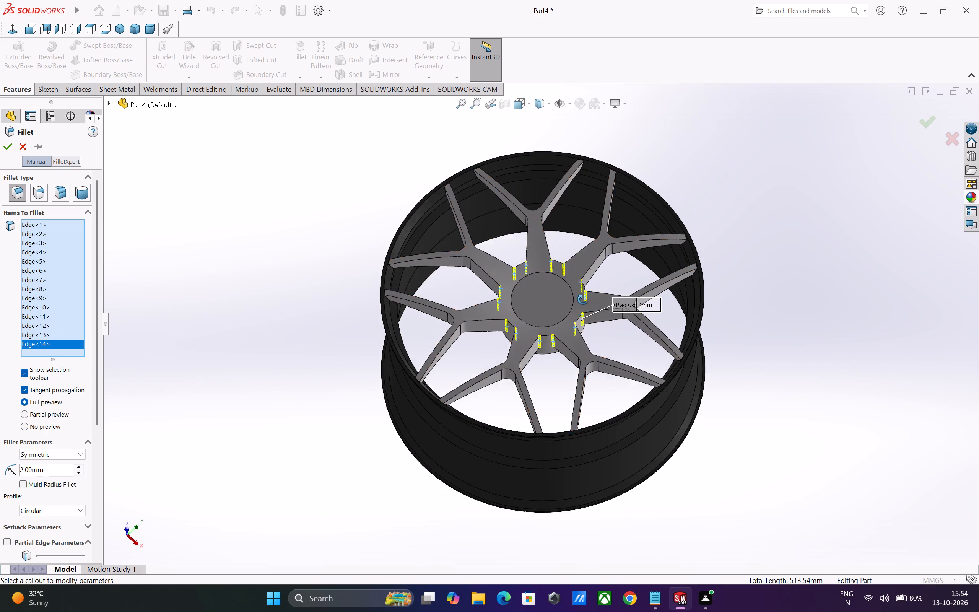
middle_drag(583, 299, 602, 409)
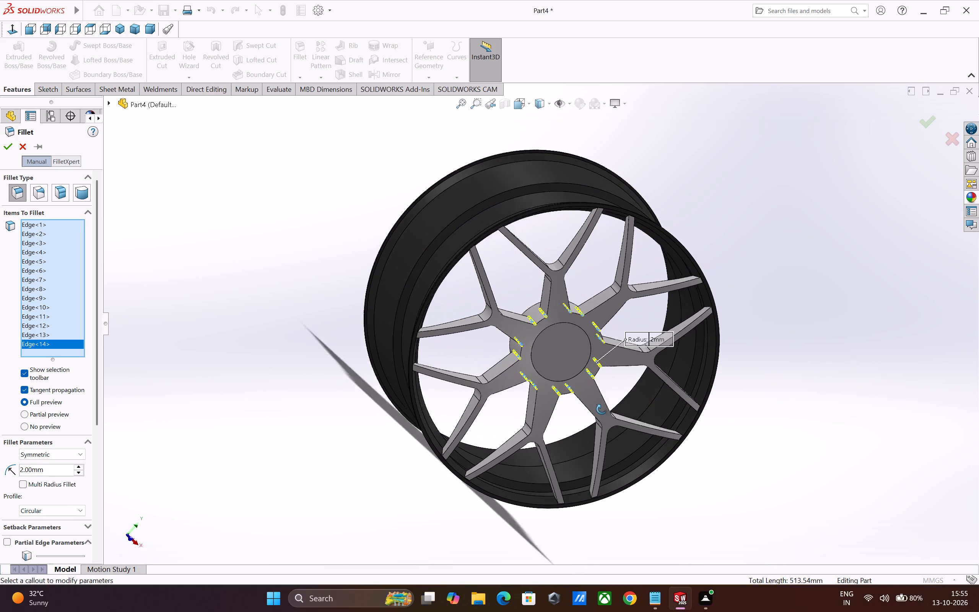
middle_drag(602, 409, 597, 412)
scroll(592, 412, up, 3)
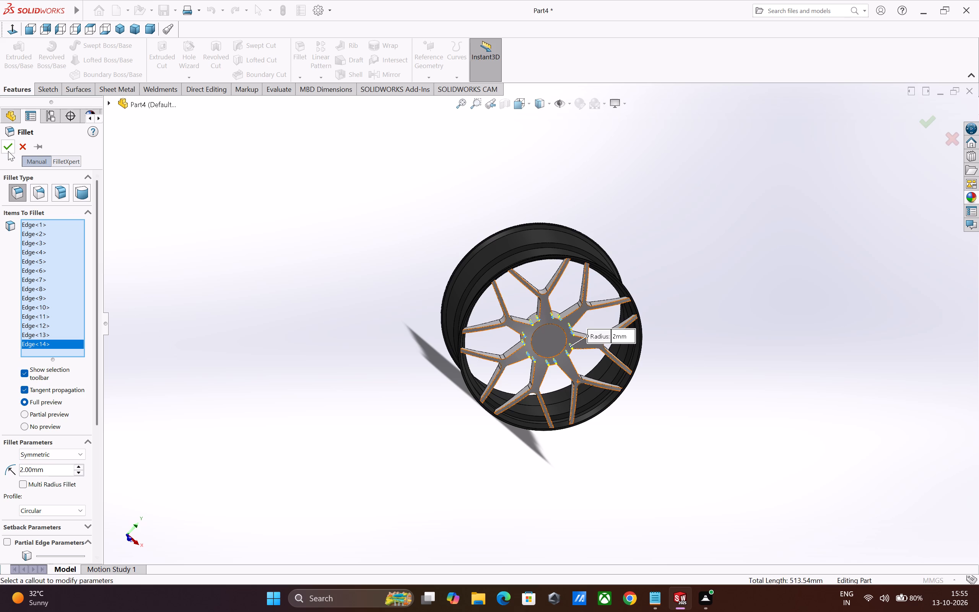
click(8, 151)
click(669, 415)
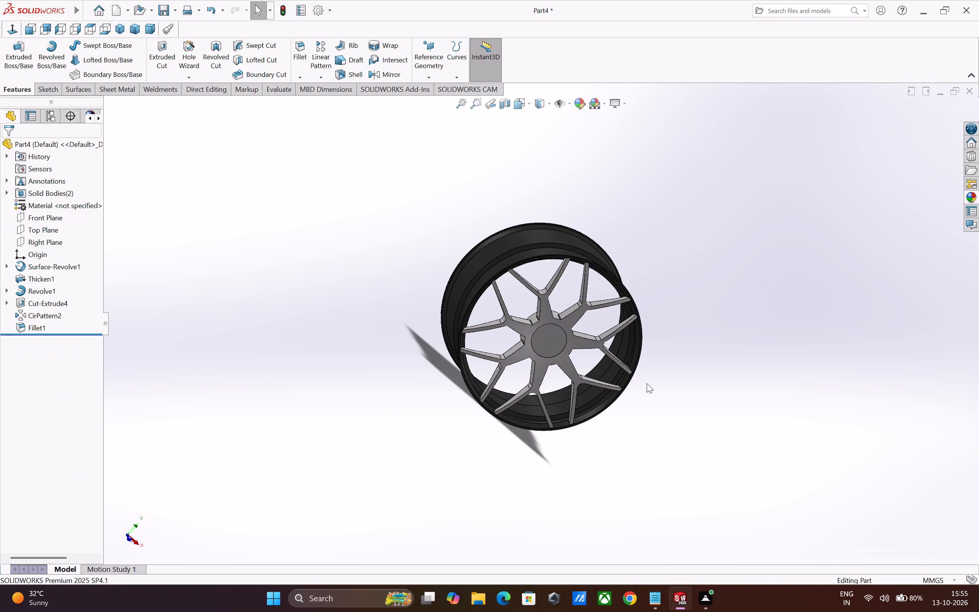
Apply a white colour (RGB 255, 255, 255) to the hub-side corner fillet feature.
scroll(560, 337, down, 5)
middle_drag(583, 368, 583, 369)
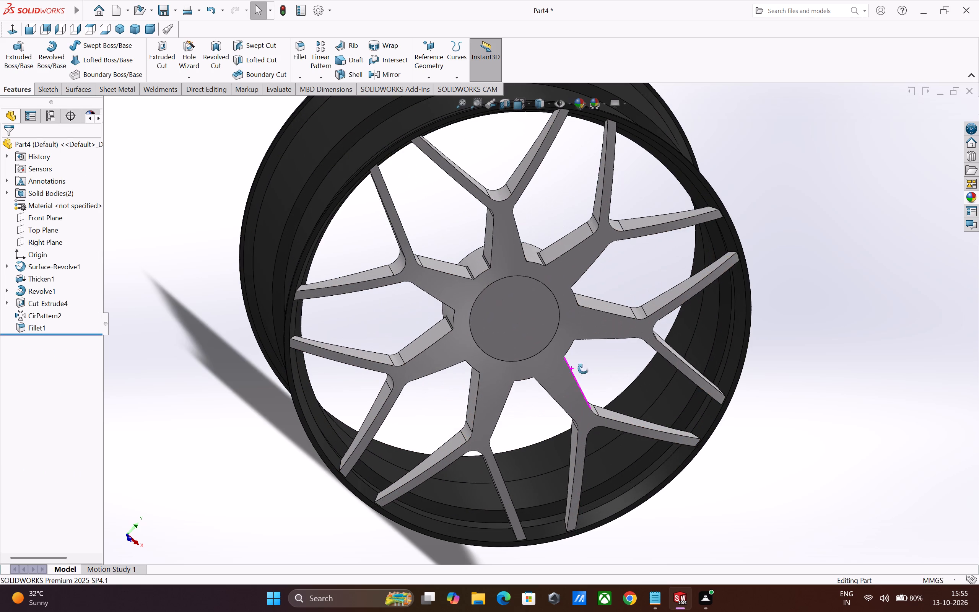
middle_drag(583, 369, 483, 383)
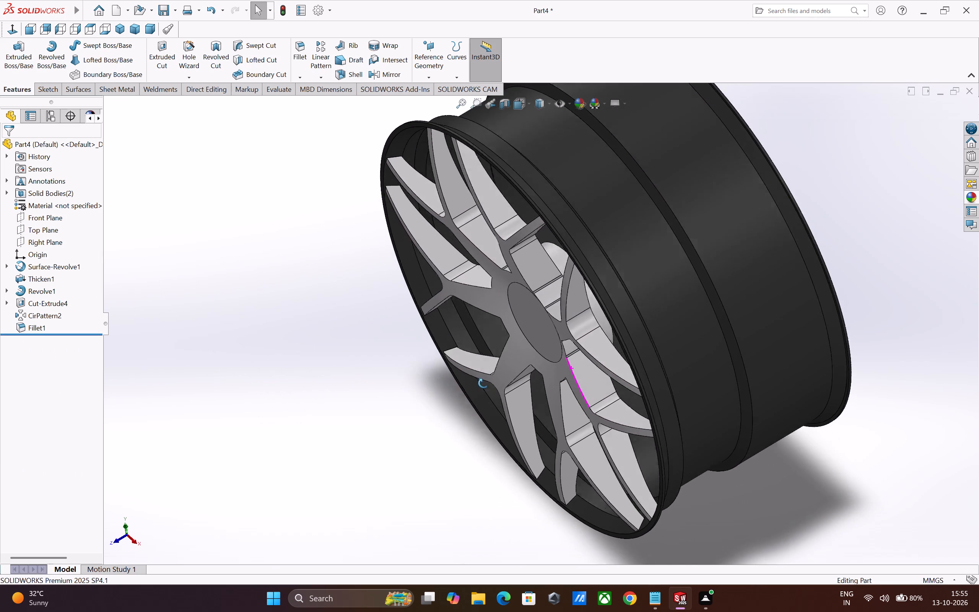
middle_drag(483, 383, 546, 348)
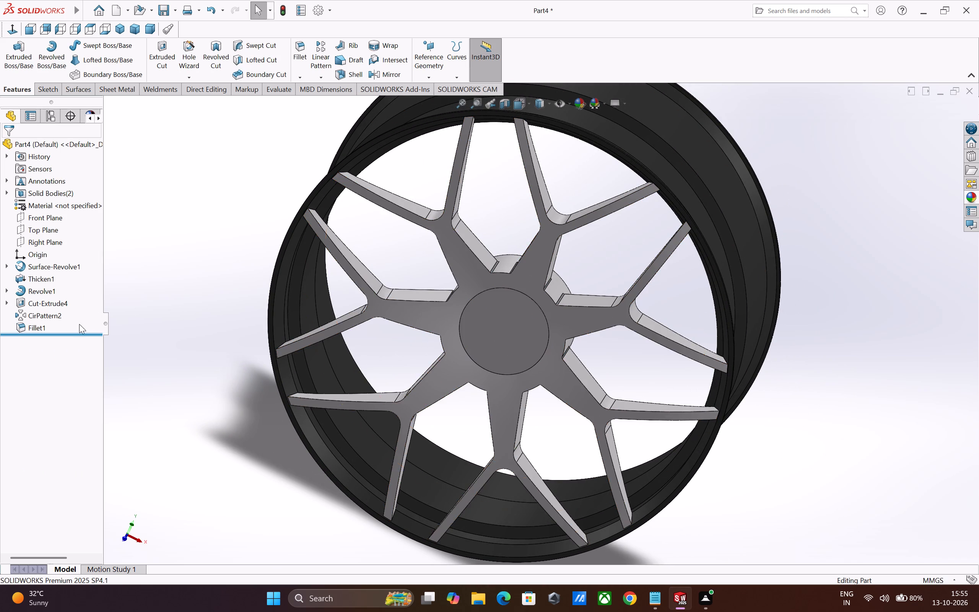
click(44, 330)
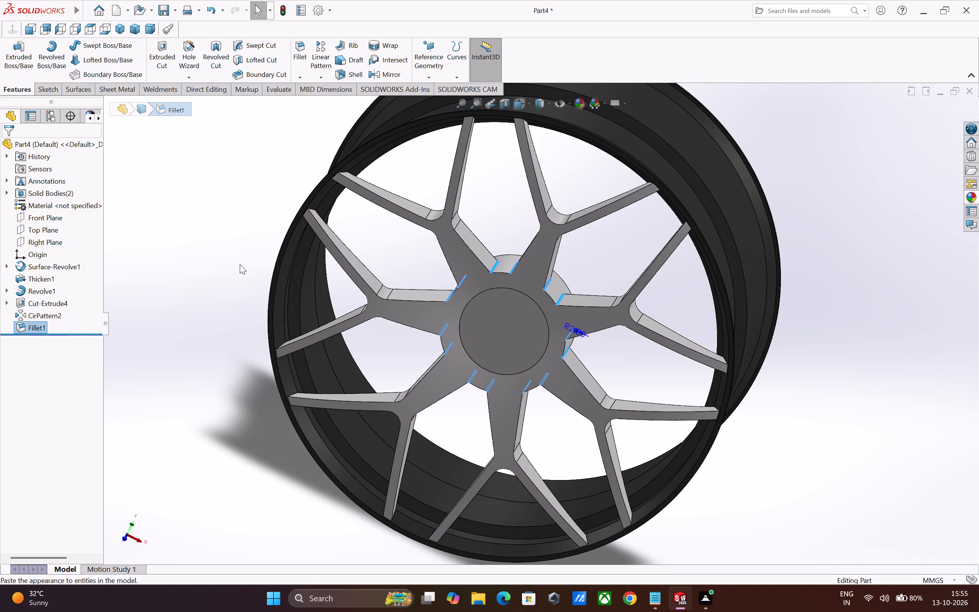
click(577, 101)
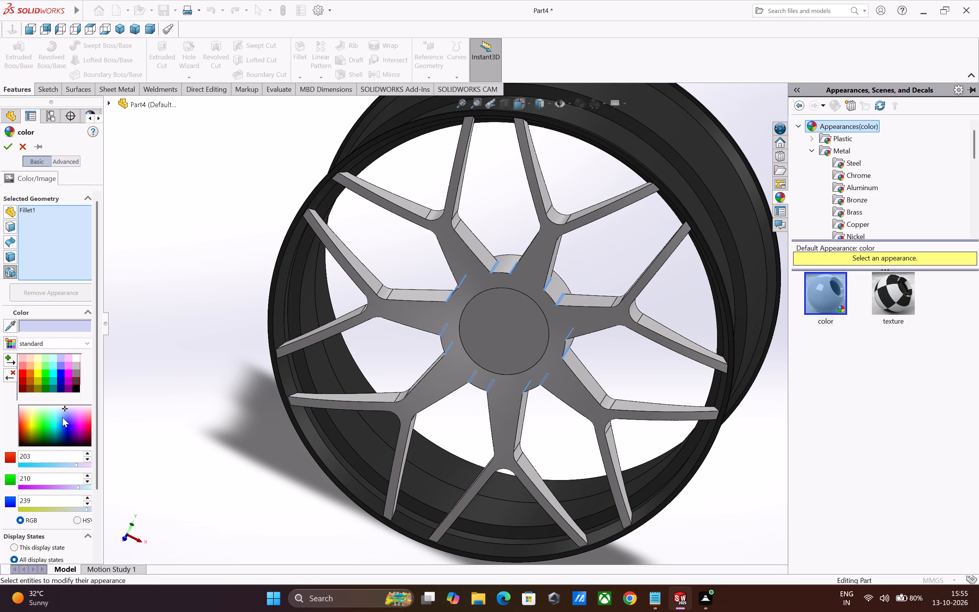
click(76, 359)
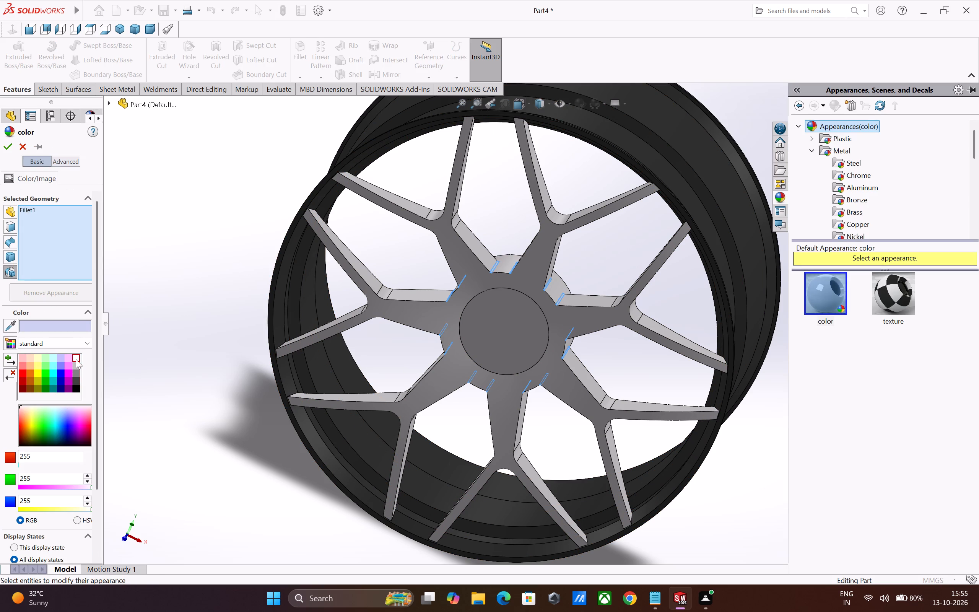
click(9, 143)
Examine the wheel's spokes, hub corners and rim from near and far.
middle_drag(315, 379, 338, 377)
scroll(604, 434, up, 2)
scroll(628, 428, down, 1)
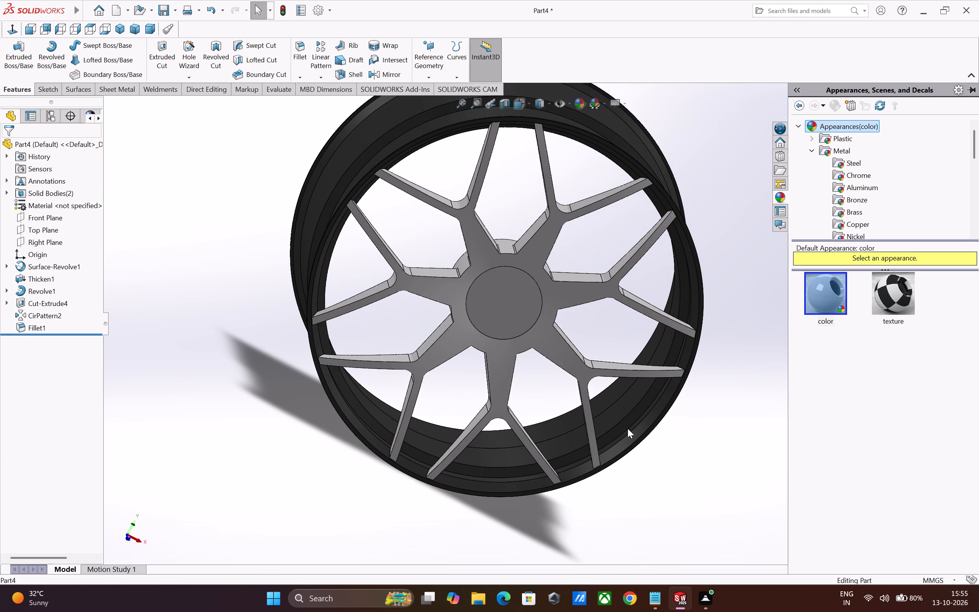
scroll(687, 443, down, 1)
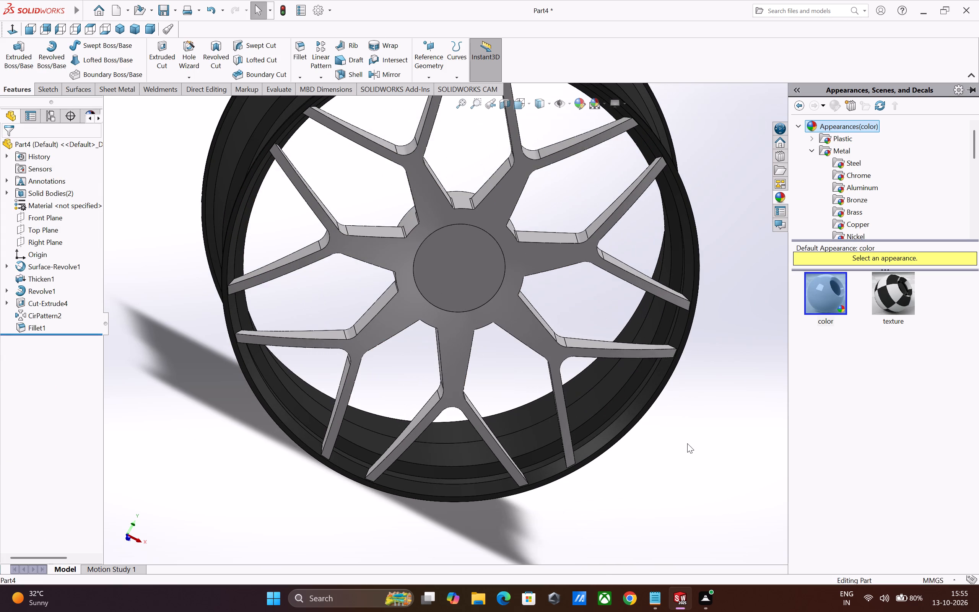
scroll(687, 443, up, 4)
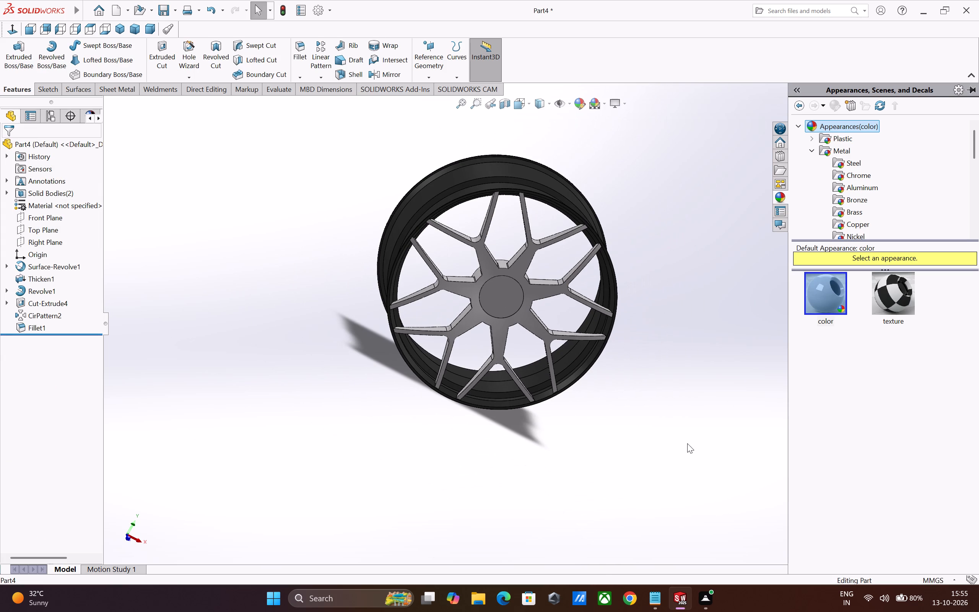
scroll(687, 444, up, 2)
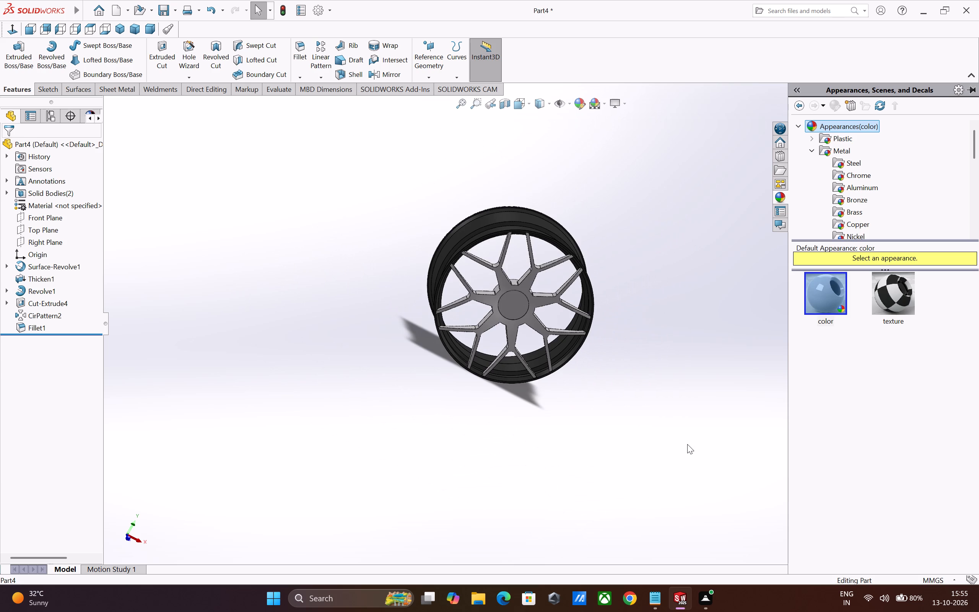
scroll(687, 444, up, 2)
scroll(498, 314, down, 2)
scroll(537, 298, down, 2)
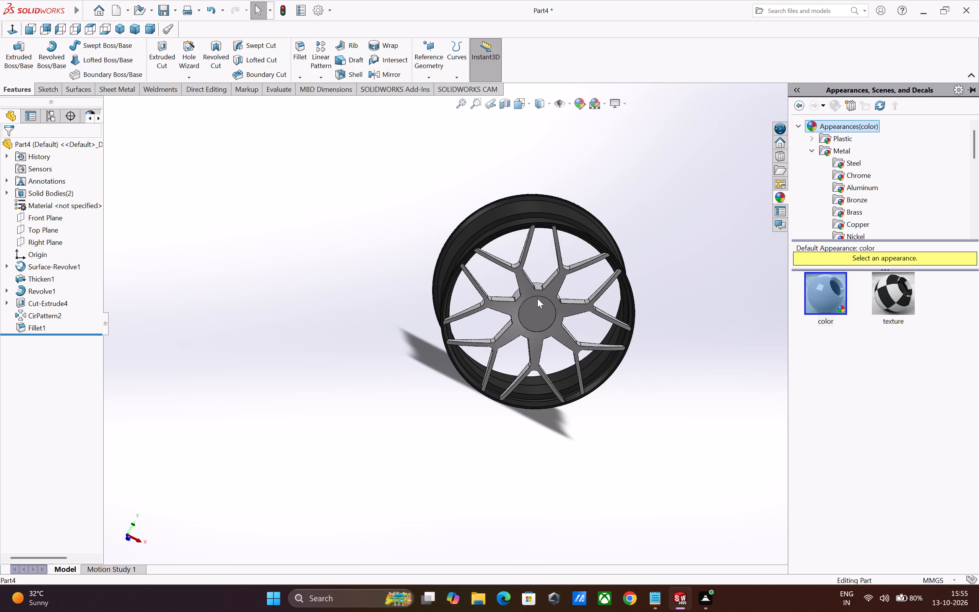
scroll(537, 298, down, 1)
middle_drag(537, 300, 519, 272)
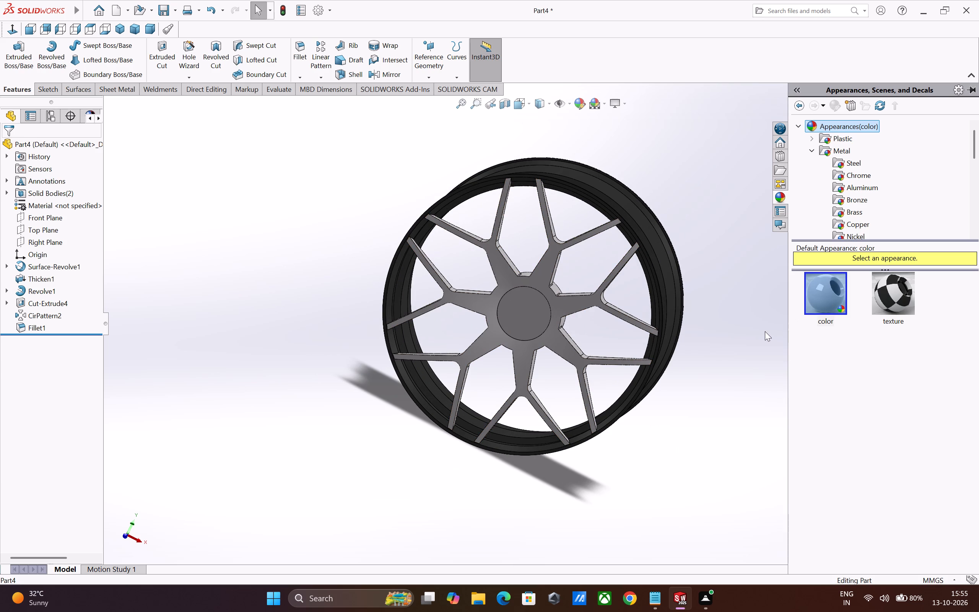
scroll(763, 342, up, 2)
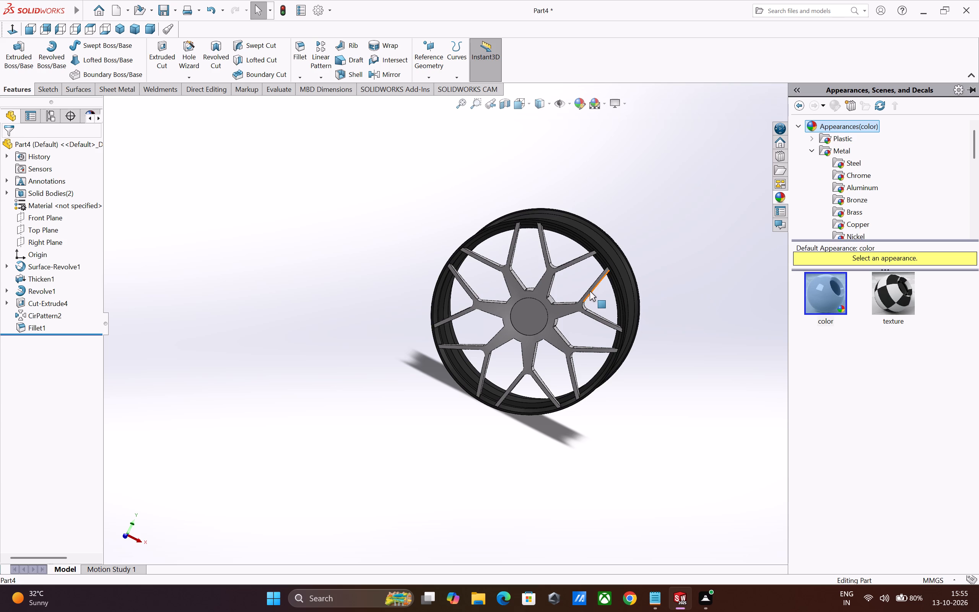
scroll(590, 291, down, 1)
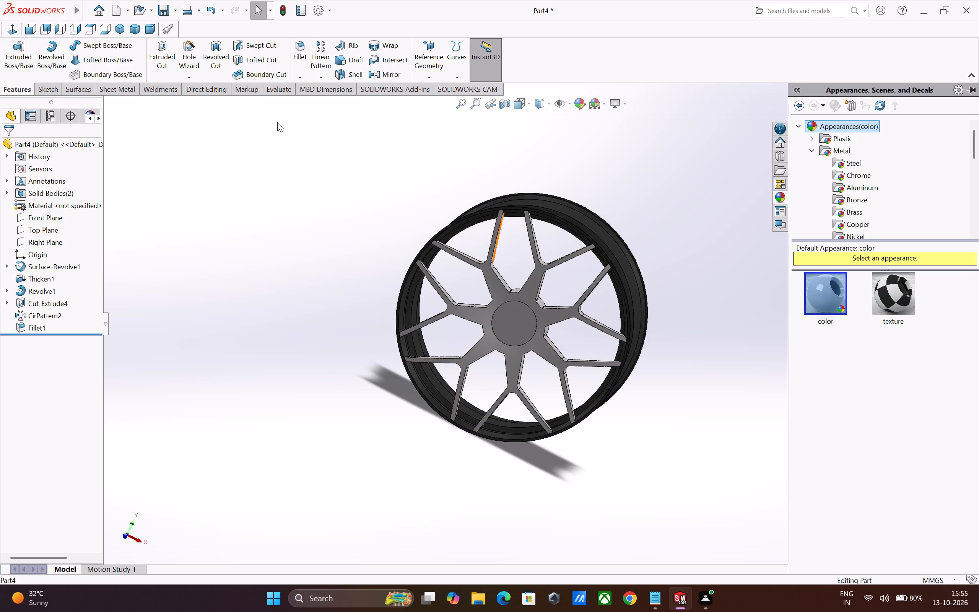
Combine the thickened rim body and the filleted spoke disc body into one solid using the Add operation.
click(200, 90)
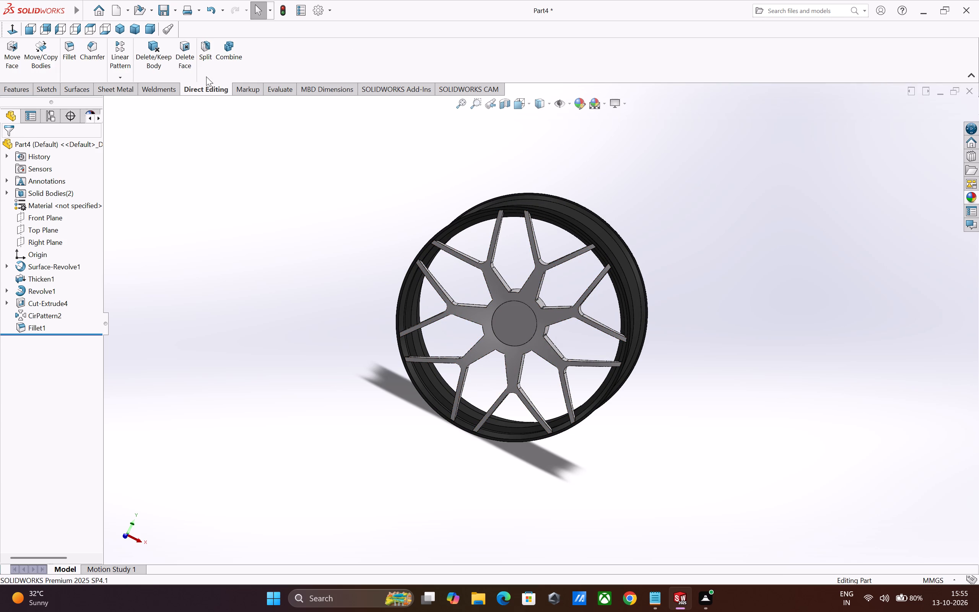
click(233, 66)
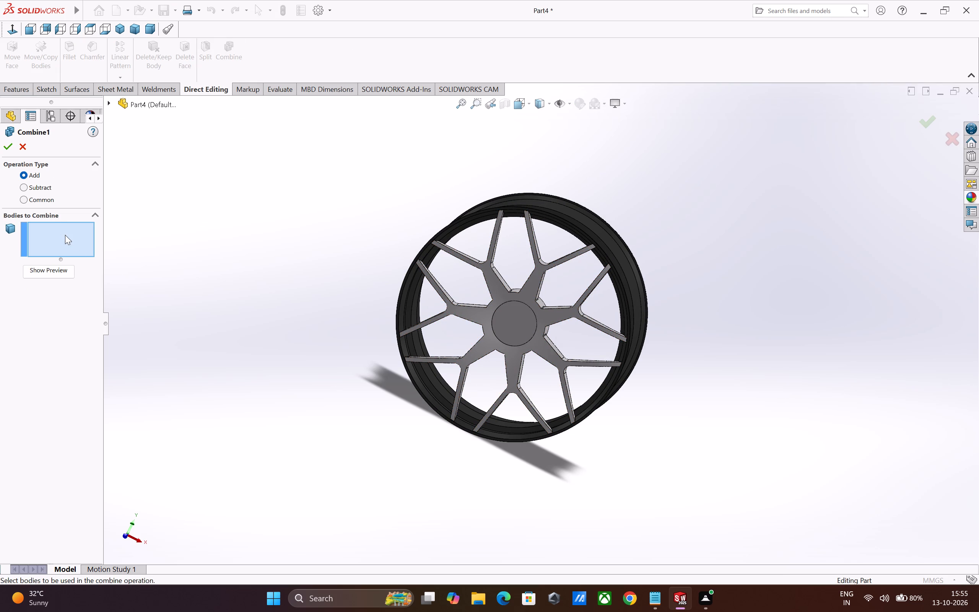
scroll(410, 295, up, 2)
scroll(460, 295, up, 1)
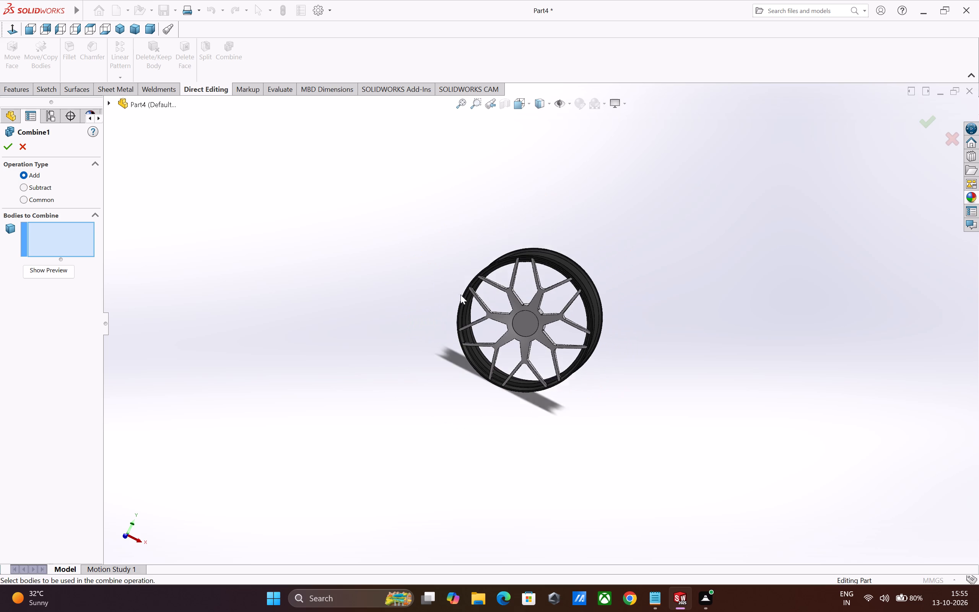
scroll(460, 295, up, 1)
ctrl+drag(626, 207, 488, 417)
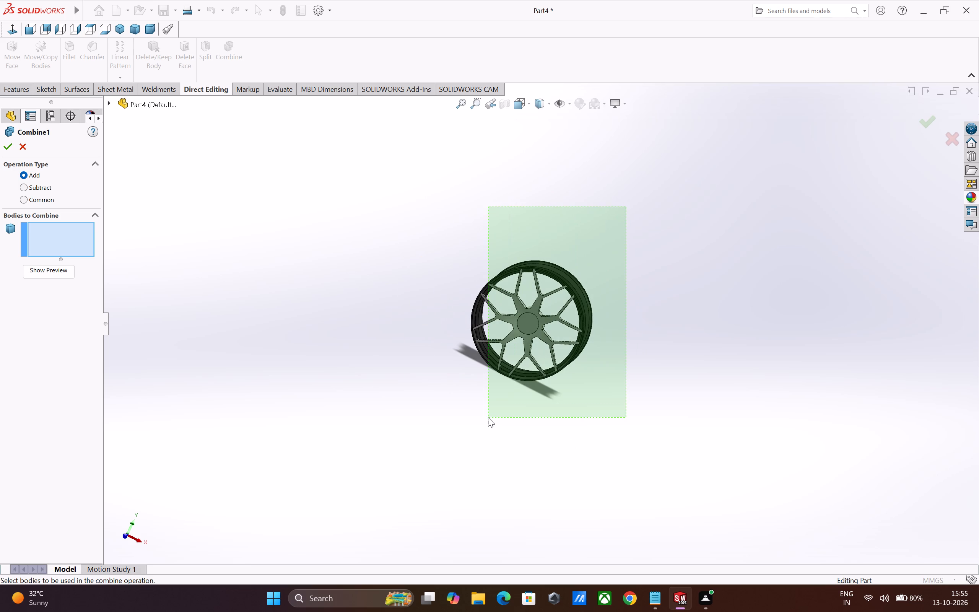
ctrl+drag(488, 417, 439, 418)
scroll(538, 399, up, 1)
middle_drag(538, 399, 497, 378)
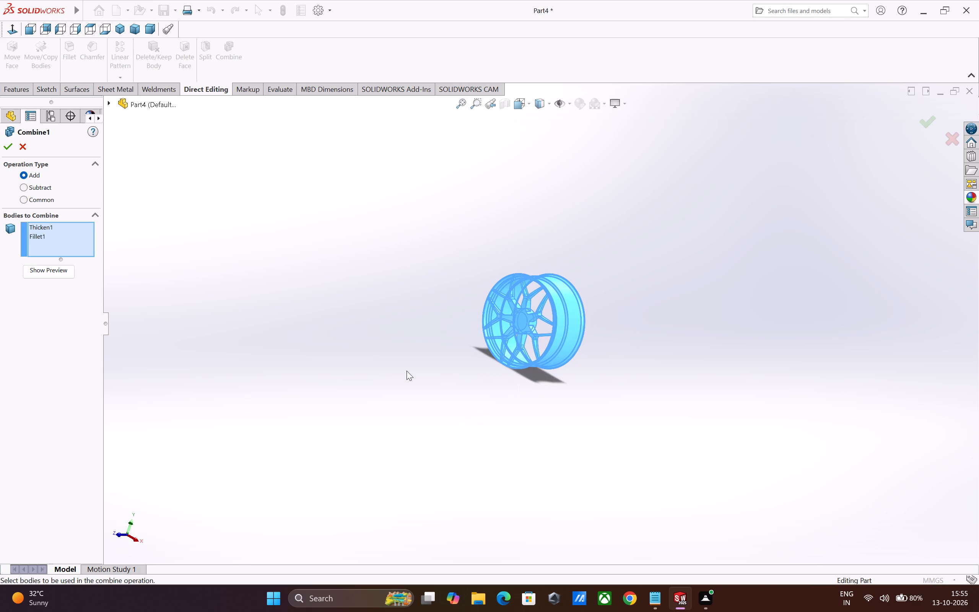
scroll(392, 300, up, 1)
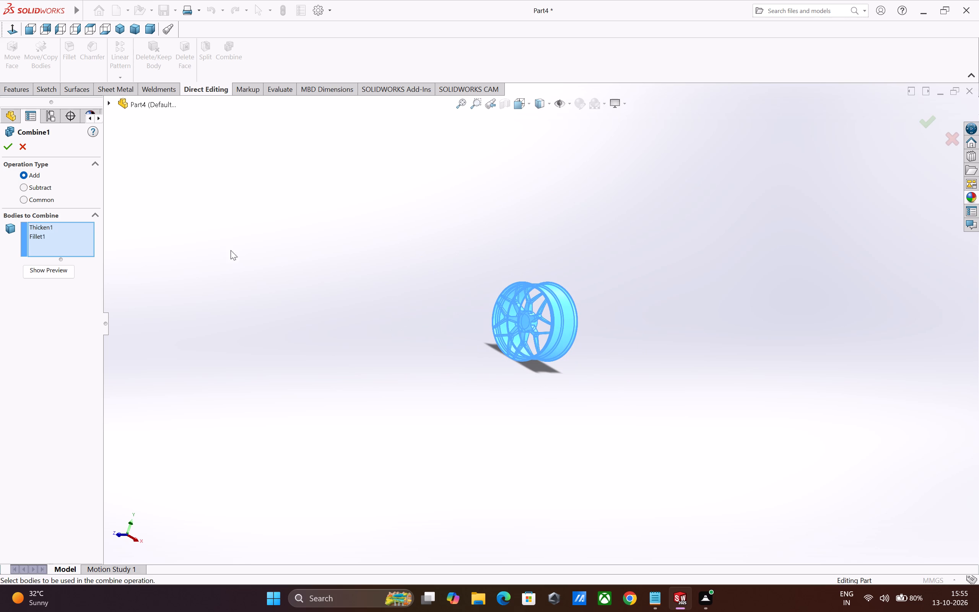
click(8, 150)
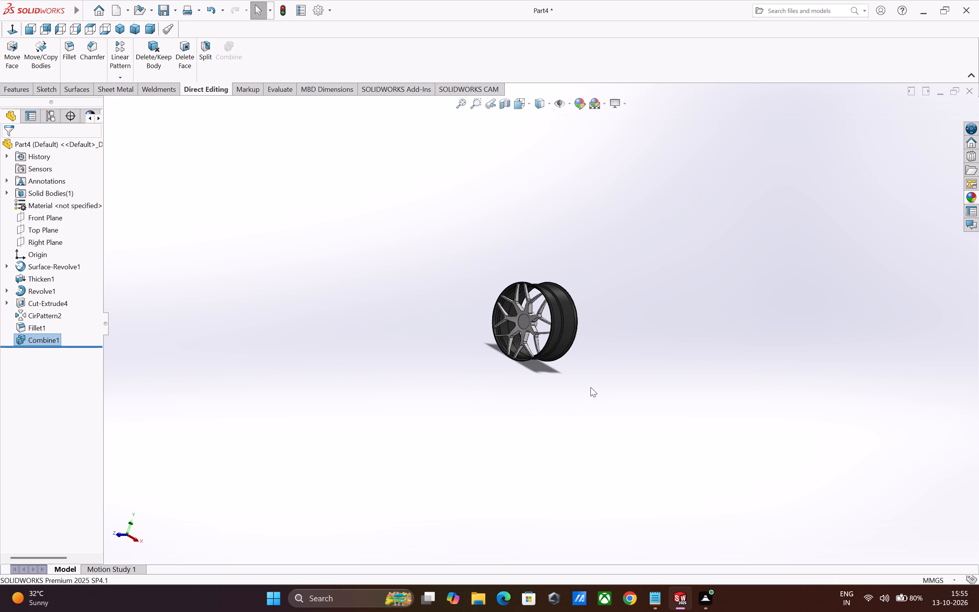
Examine the combined wheel from the front and from several oblique angles.
scroll(575, 349, down, 5)
middle_drag(574, 369, 626, 357)
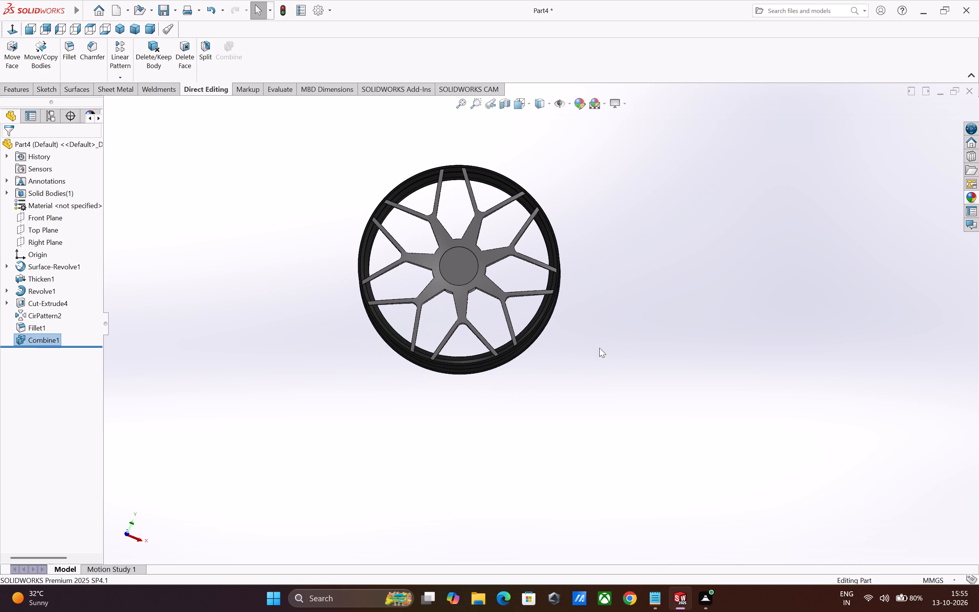
scroll(584, 363, up, 4)
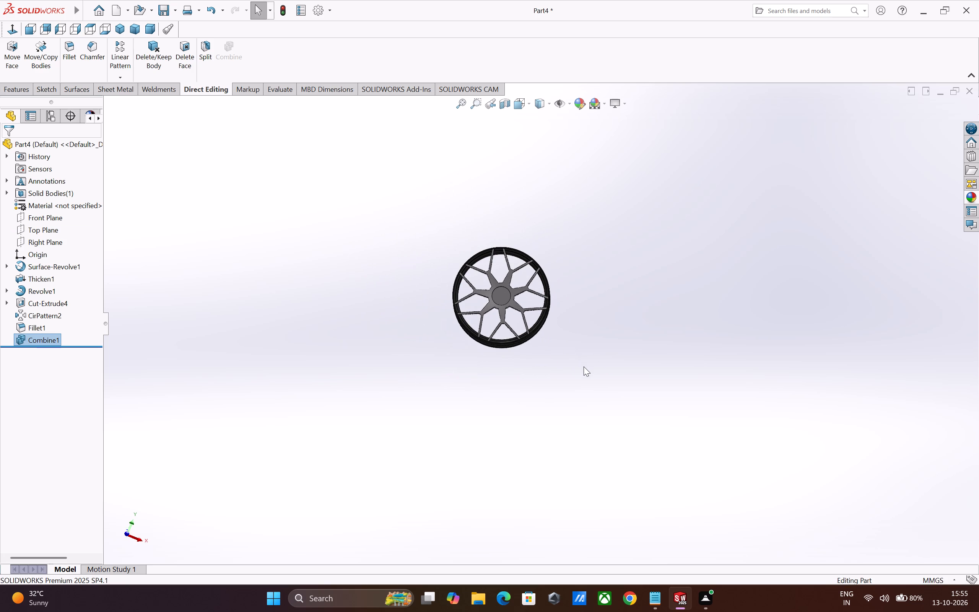
scroll(632, 366, up, 2)
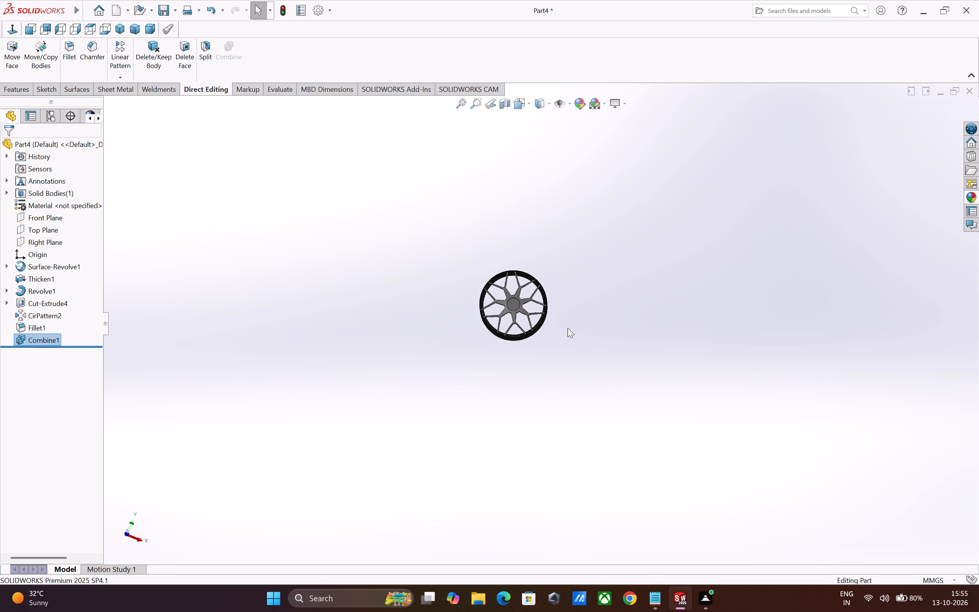
scroll(568, 328, down, 4)
scroll(452, 293, down, 2)
middle_drag(602, 361, 596, 444)
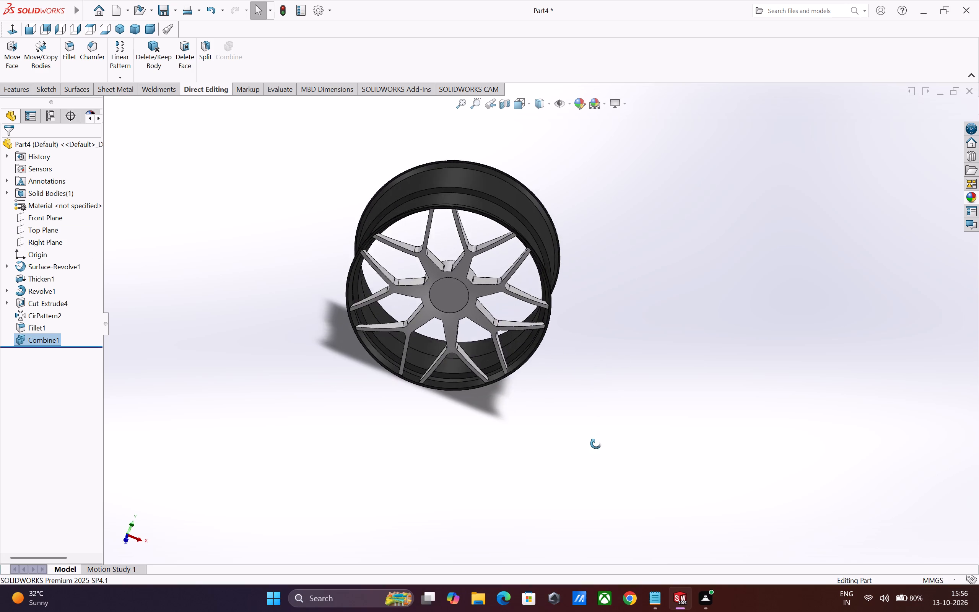
middle_drag(596, 444, 580, 448)
scroll(500, 364, down, 3)
middle_drag(539, 382, 515, 397)
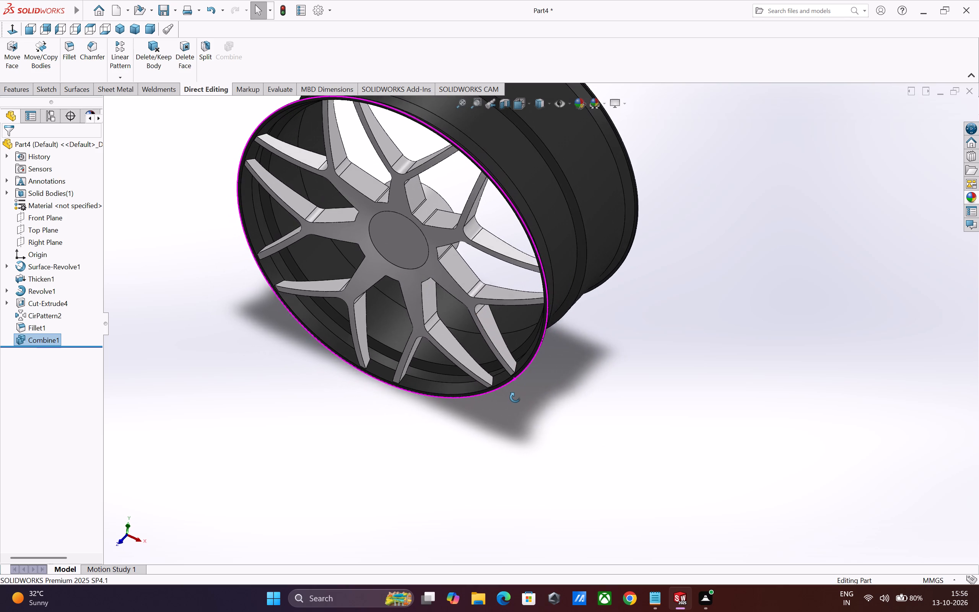
middle_drag(515, 397, 516, 397)
scroll(516, 397, up, 4)
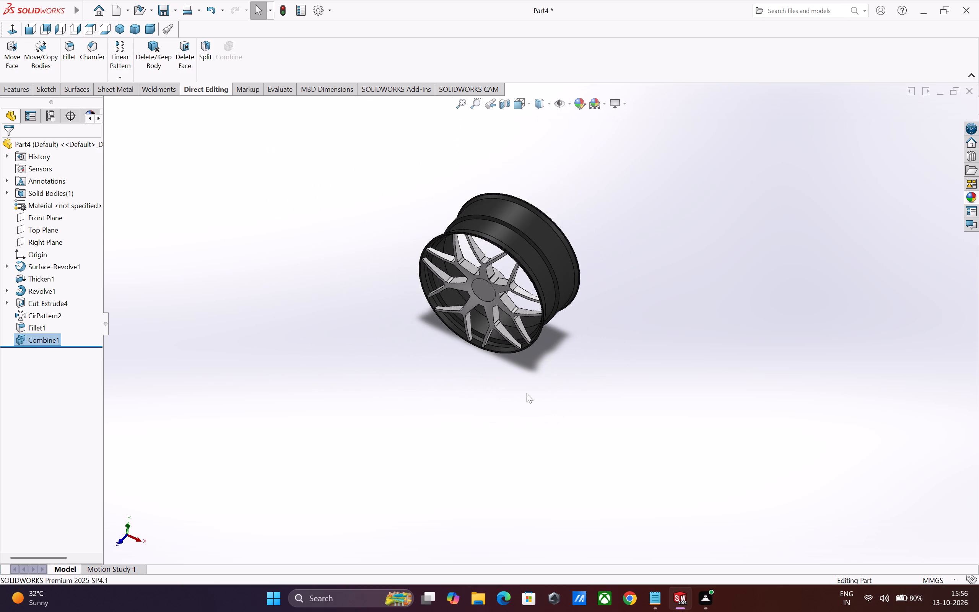
scroll(527, 393, up, 1)
scroll(491, 342, down, 2)
middle_drag(534, 420, 553, 320)
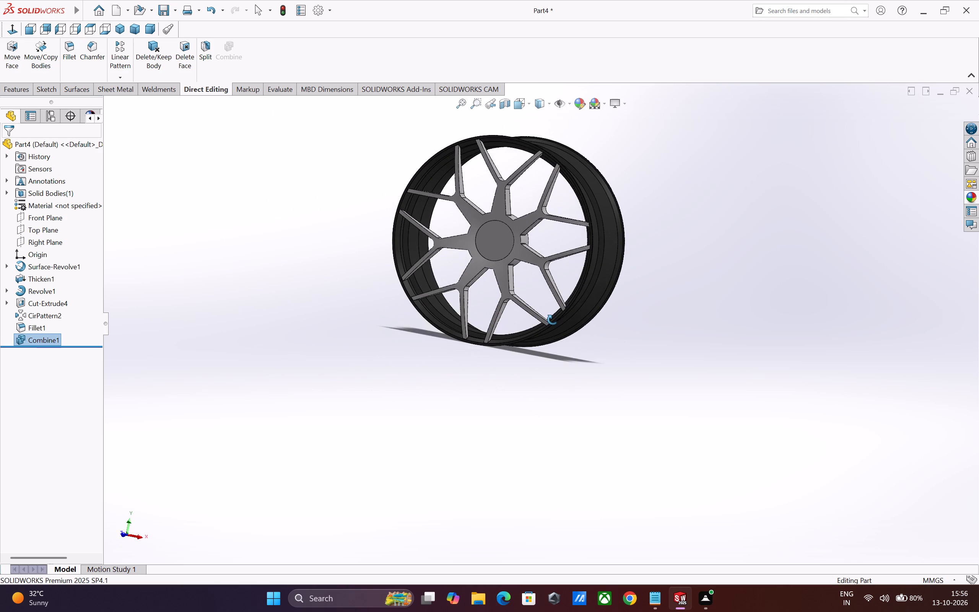
middle_drag(553, 320, 577, 295)
Apply a light red colour (RGB 255, 128, 128) to the circular face at the centre of the hub.
scroll(493, 269, down, 2)
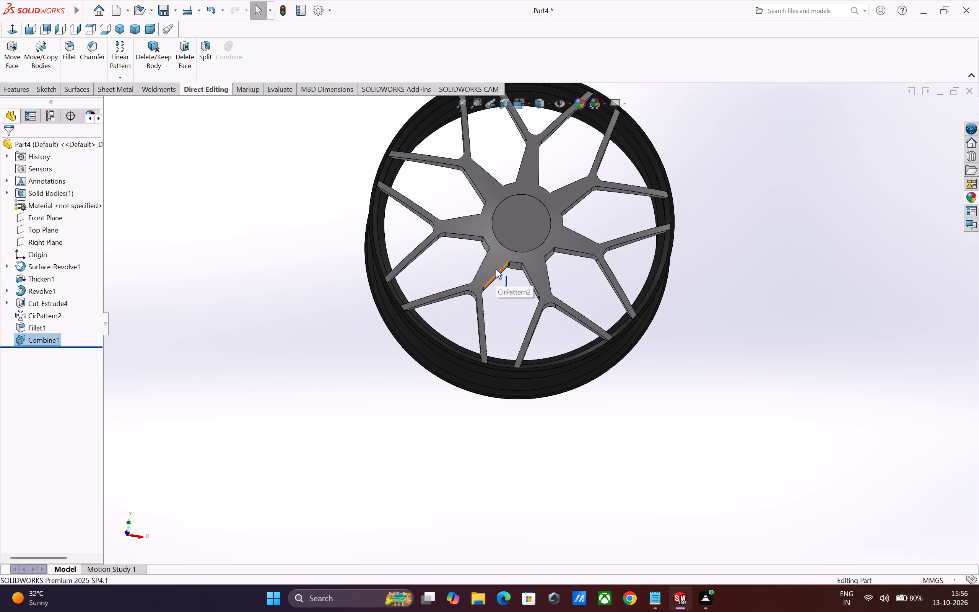
scroll(496, 269, down, 2)
scroll(555, 266, down, 1)
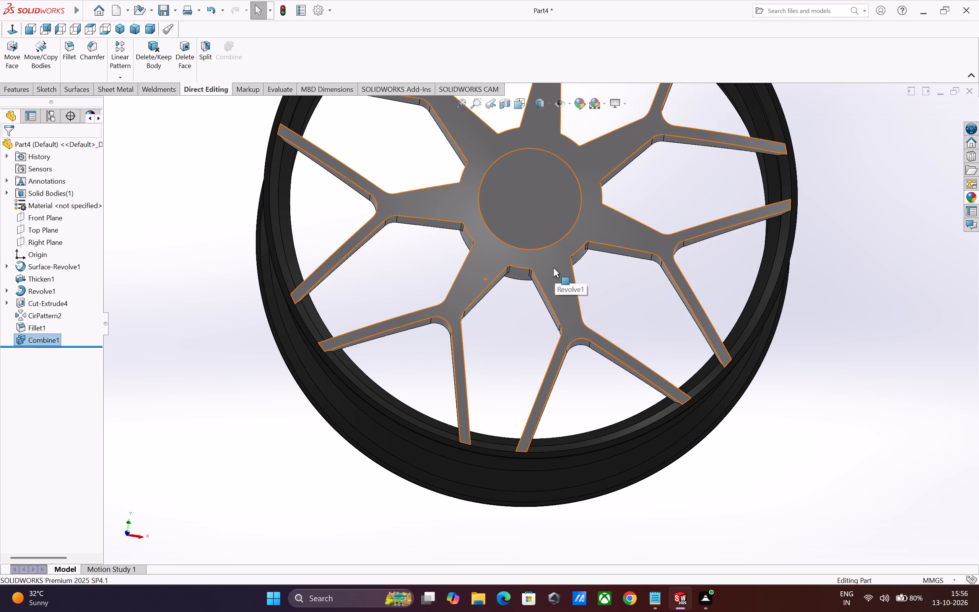
middle_drag(546, 273, 497, 303)
click(541, 220)
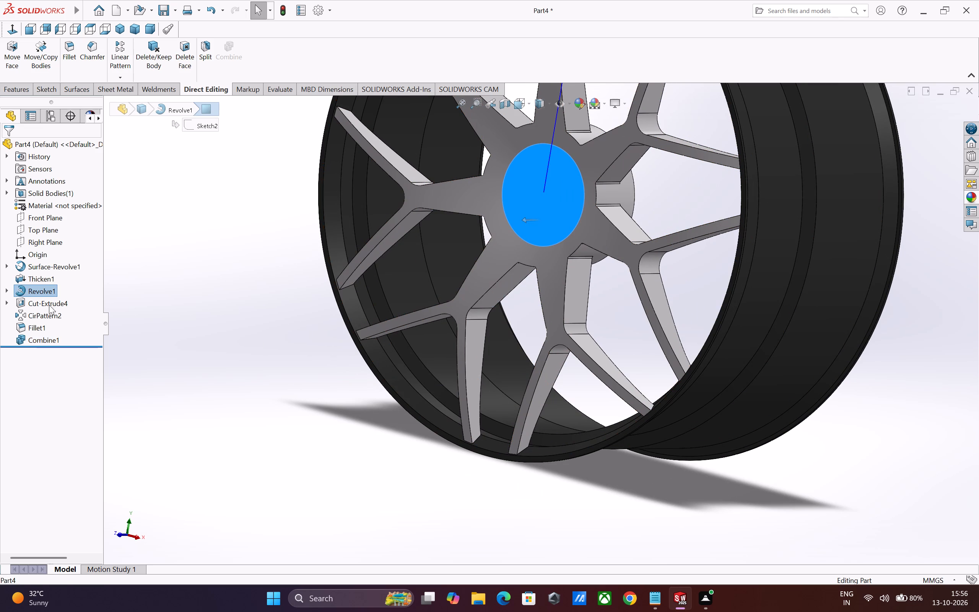
click(579, 105)
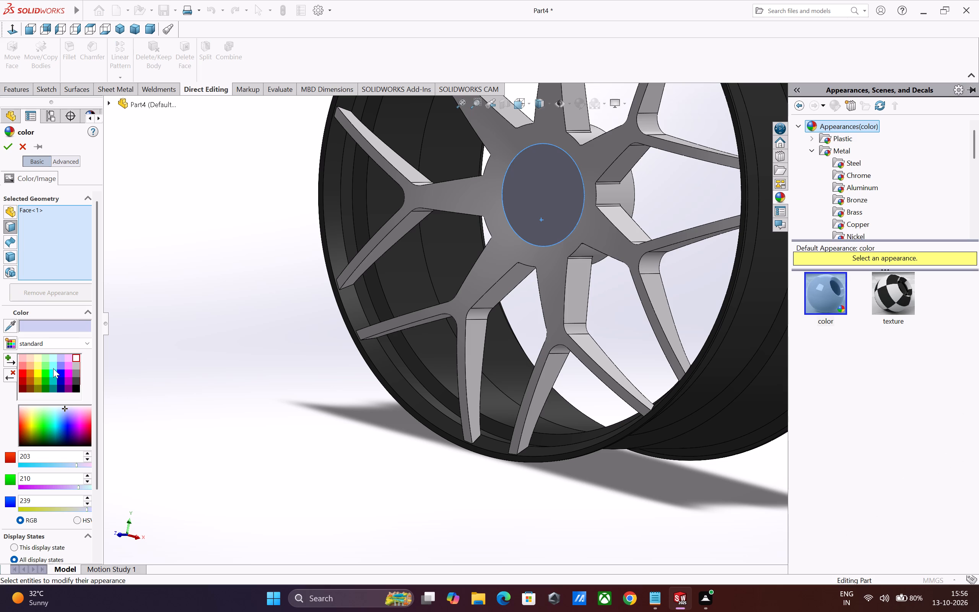
click(53, 357)
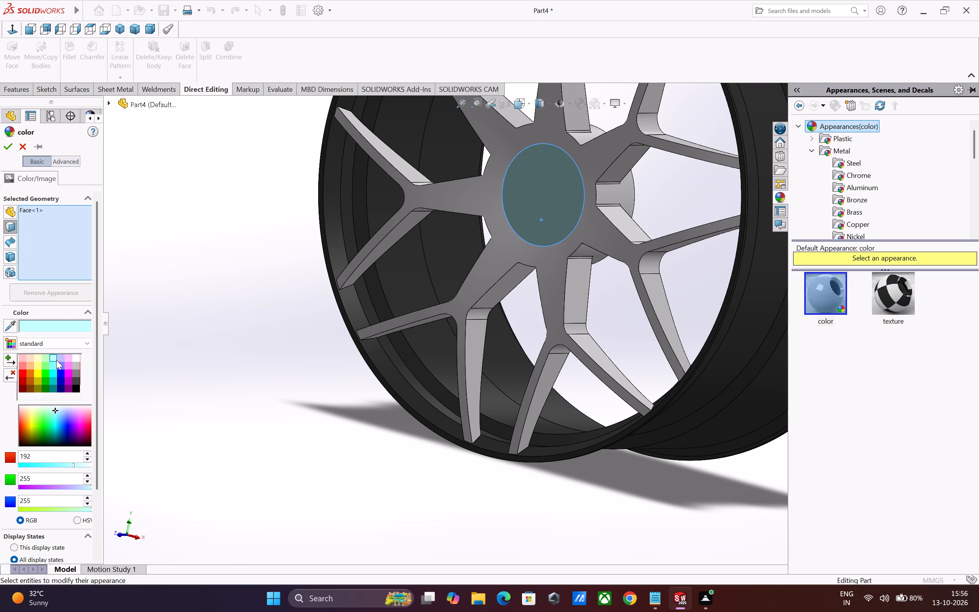
click(76, 366)
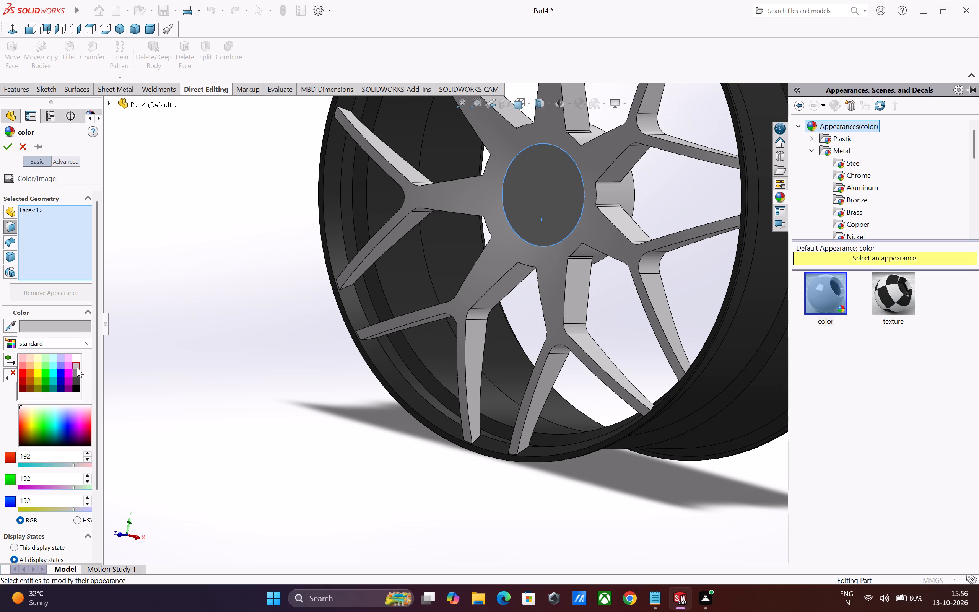
click(20, 365)
click(22, 358)
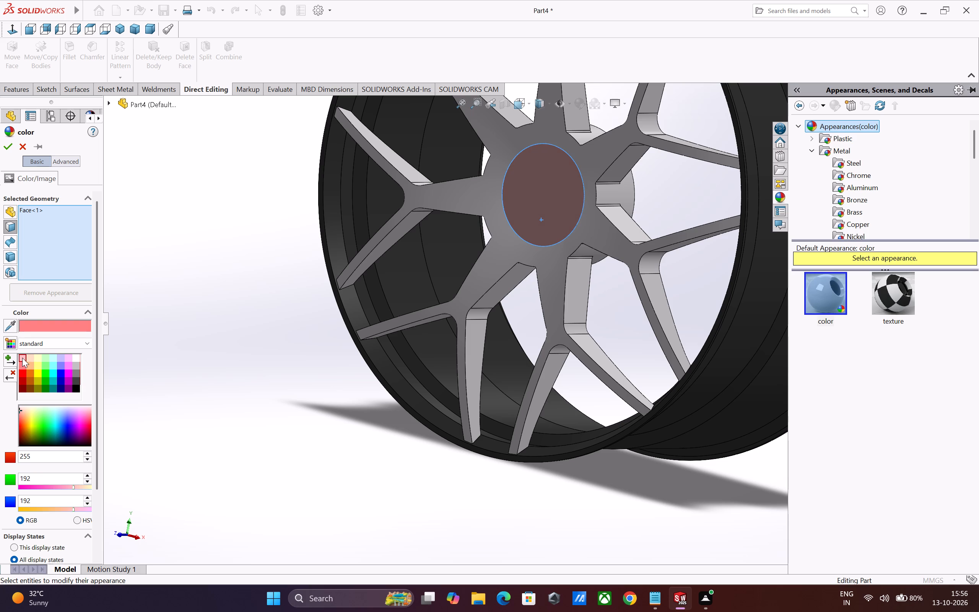
click(22, 388)
click(30, 387)
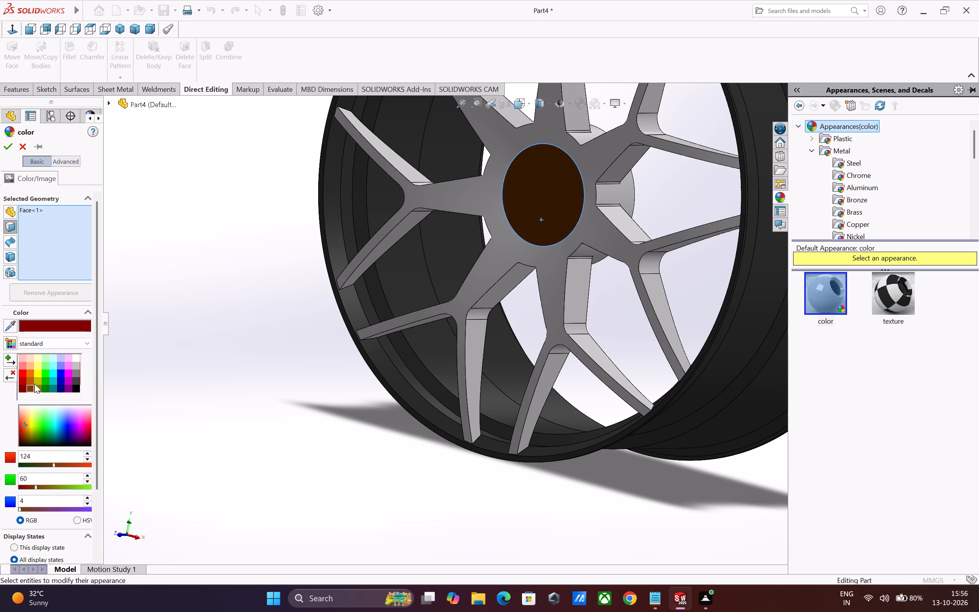
click(39, 388)
click(41, 388)
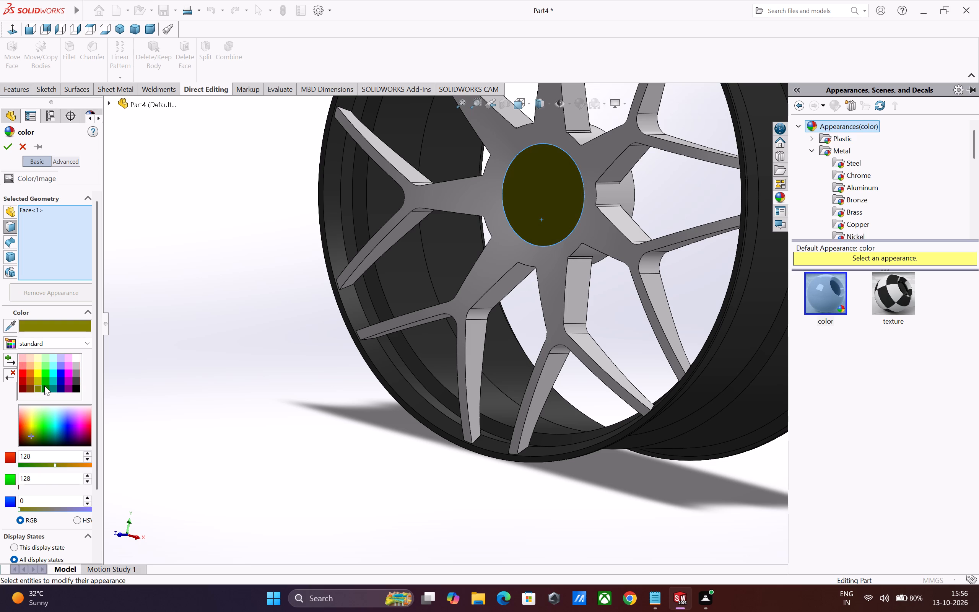
click(55, 386)
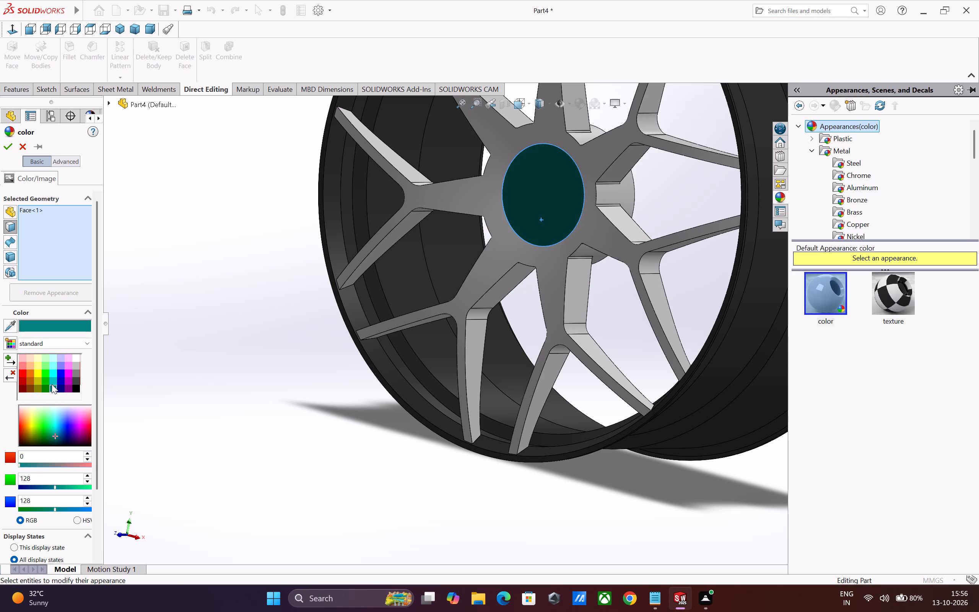
click(52, 384)
click(51, 381)
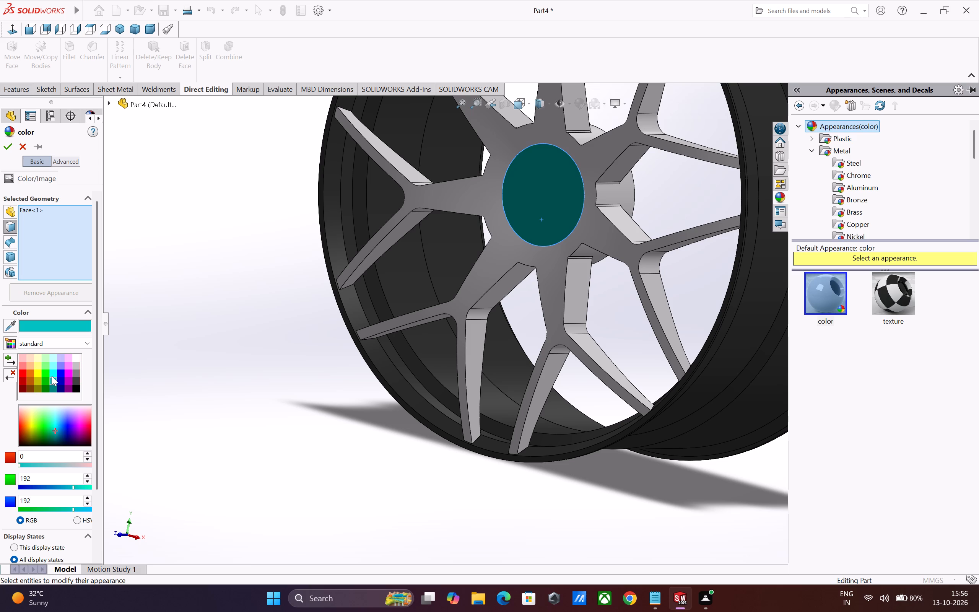
click(52, 375)
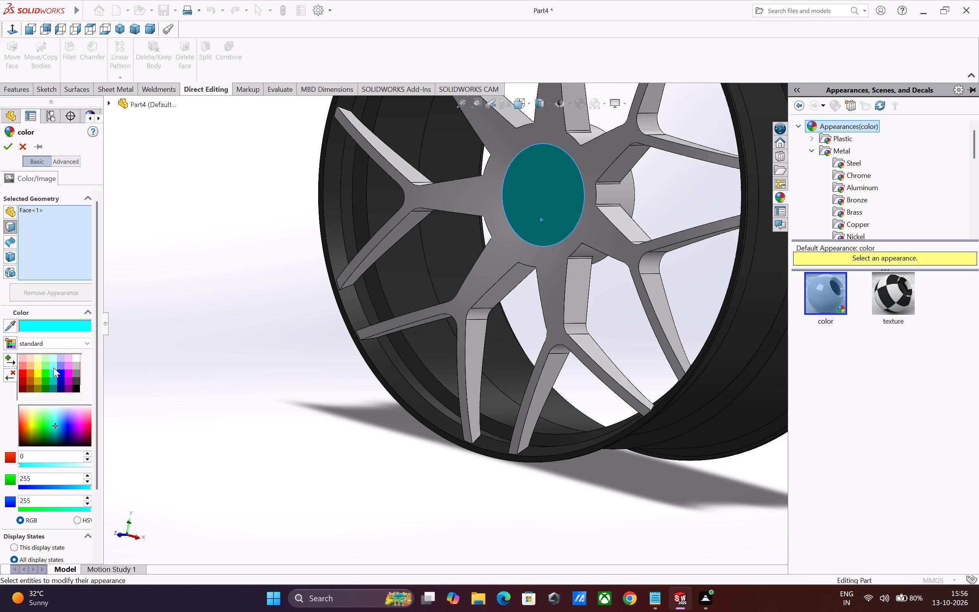
click(54, 368)
click(54, 359)
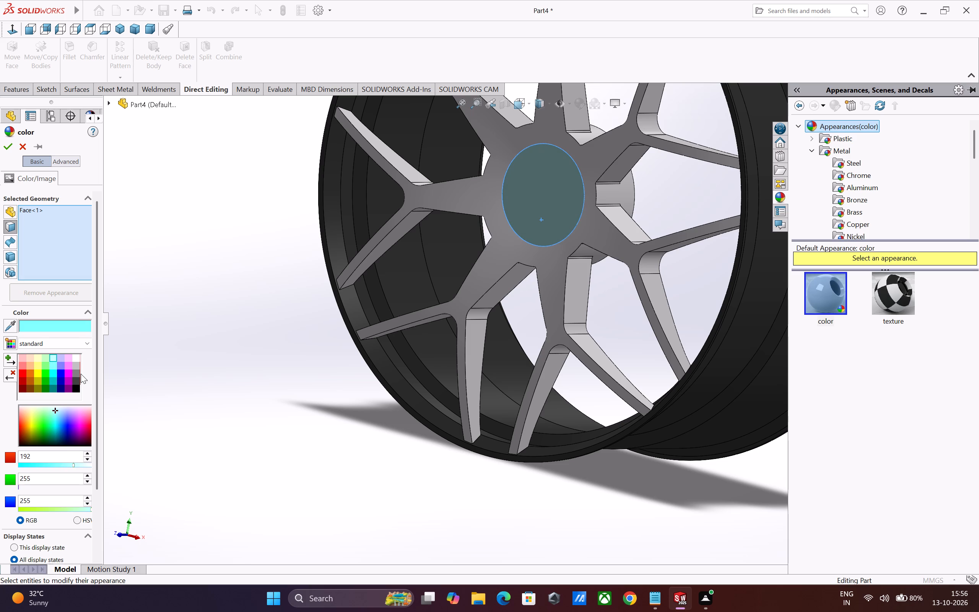
click(79, 375)
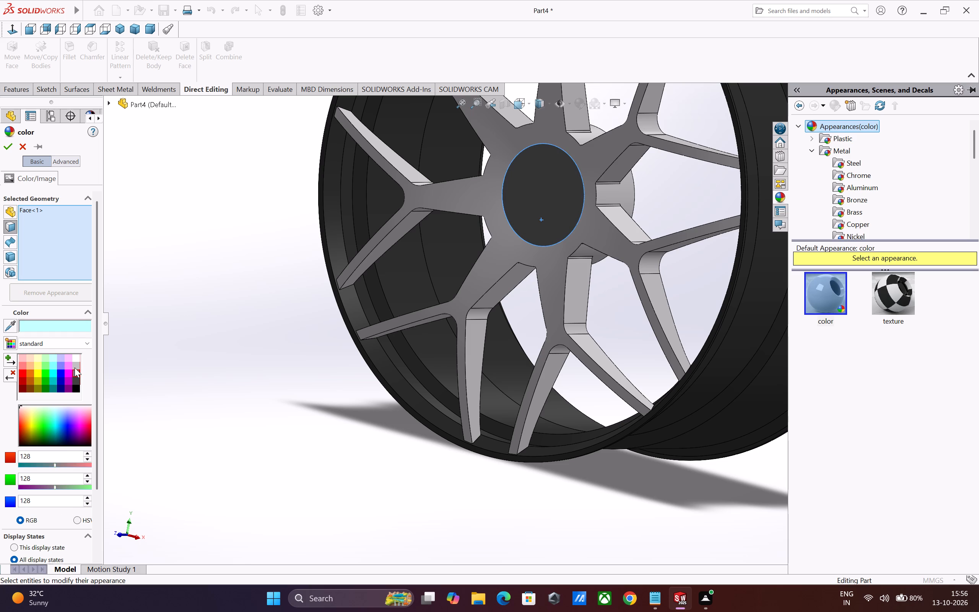
click(75, 368)
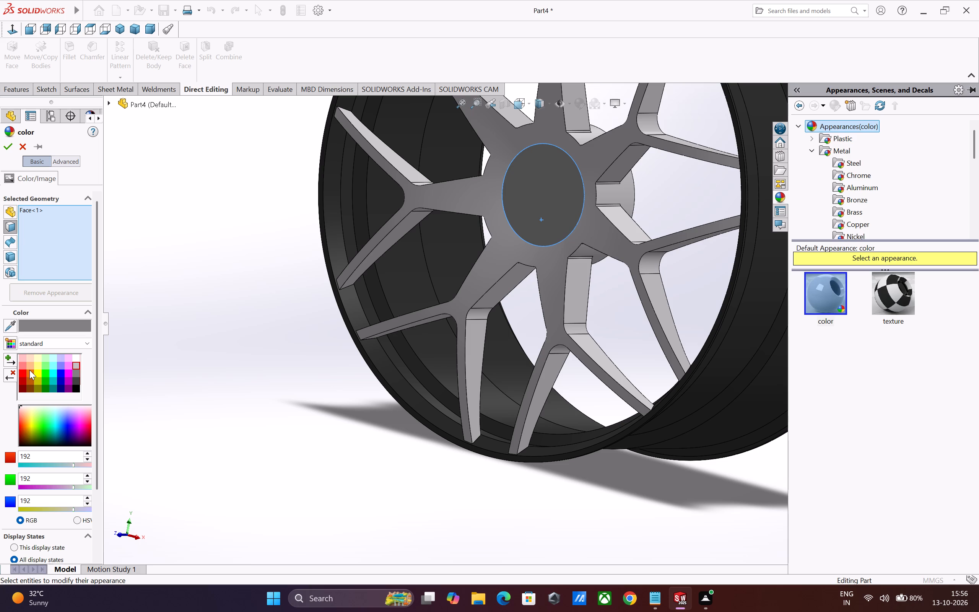
click(23, 367)
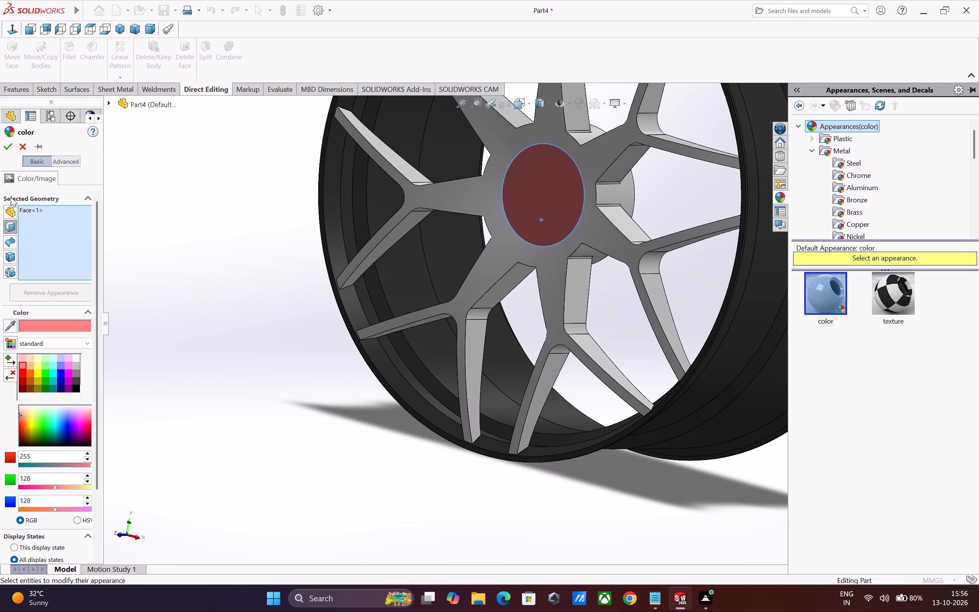
click(7, 150)
click(343, 467)
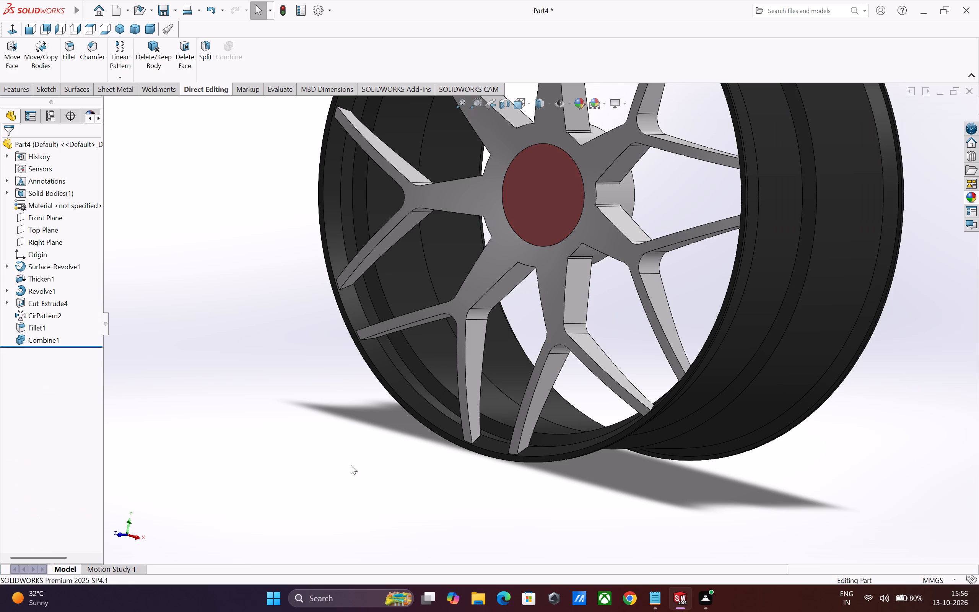
Examine the wheel with its coloured hub centre from the front and from oblique angles, near and far.
middle_drag(423, 458, 461, 463)
scroll(469, 477, up, 5)
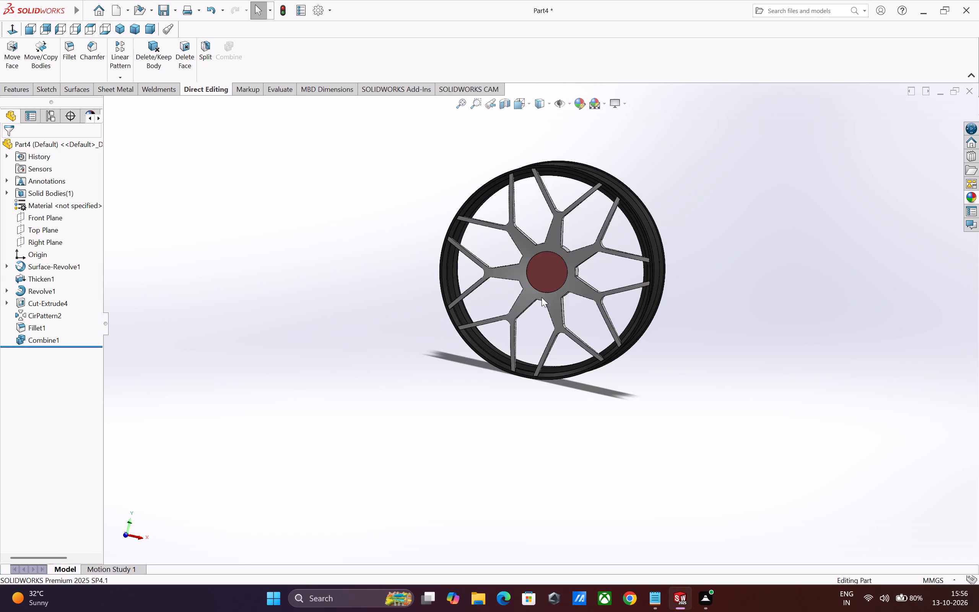
scroll(542, 297, down, 4)
middle_drag(558, 338, 527, 356)
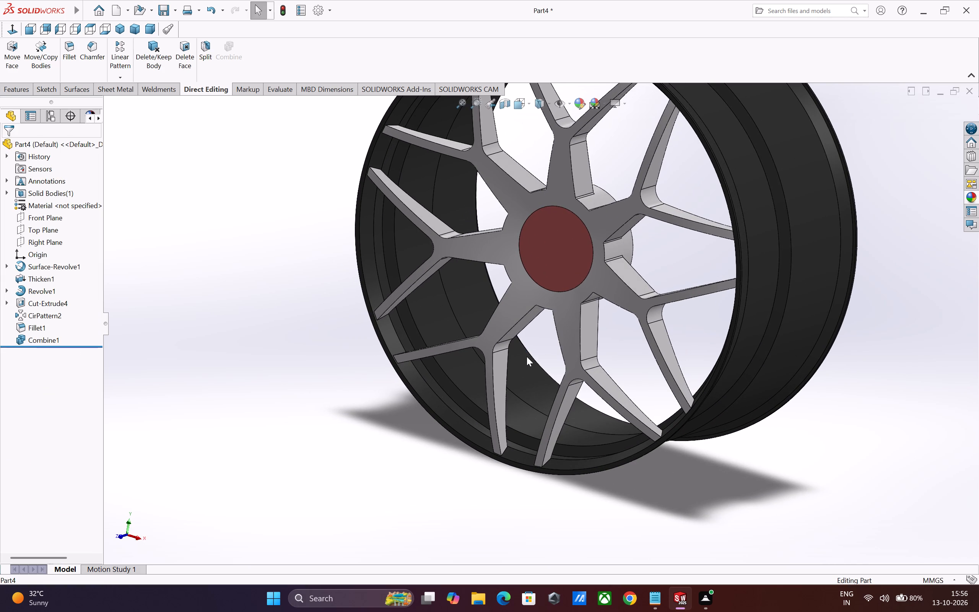
scroll(527, 356, up, 1)
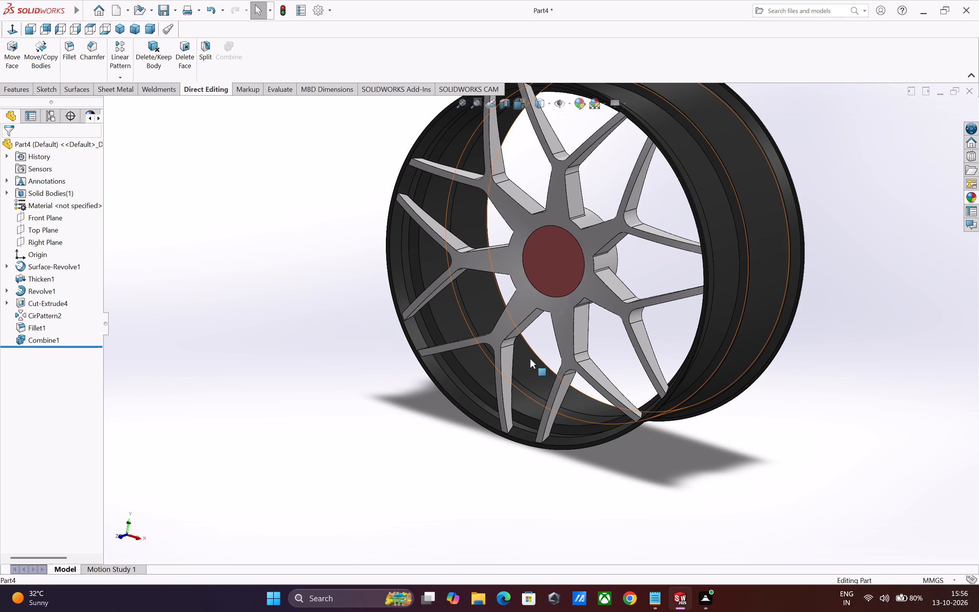
scroll(532, 358, up, 2)
scroll(570, 298, down, 2)
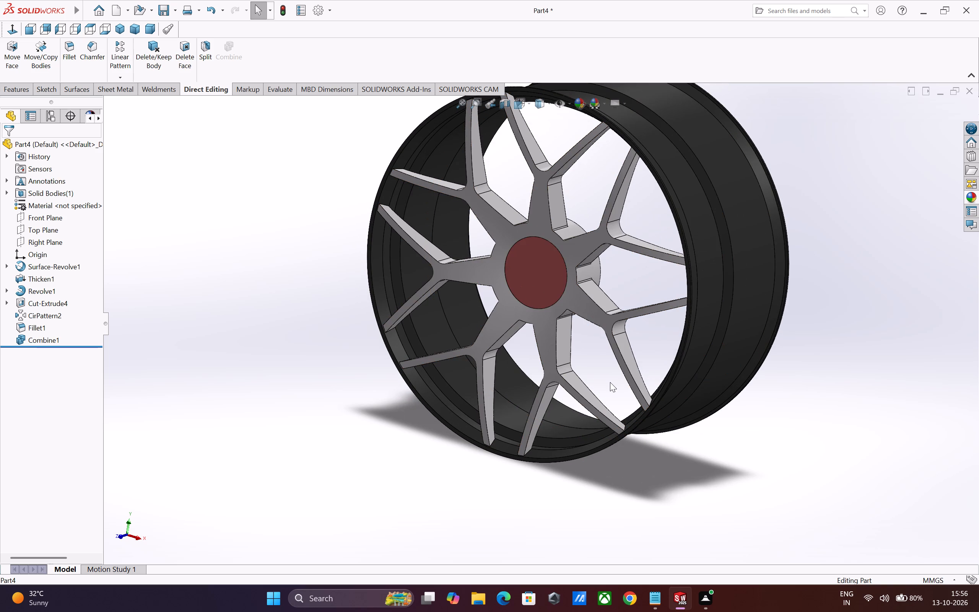
scroll(454, 315, up, 2)
scroll(469, 259, down, 4)
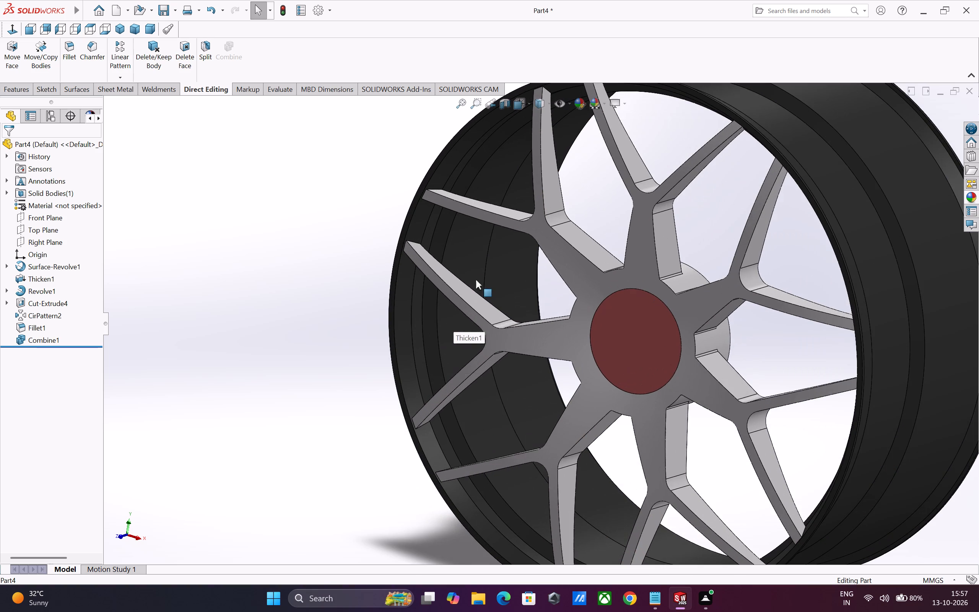
middle_drag(499, 284, 487, 284)
scroll(466, 283, up, 2)
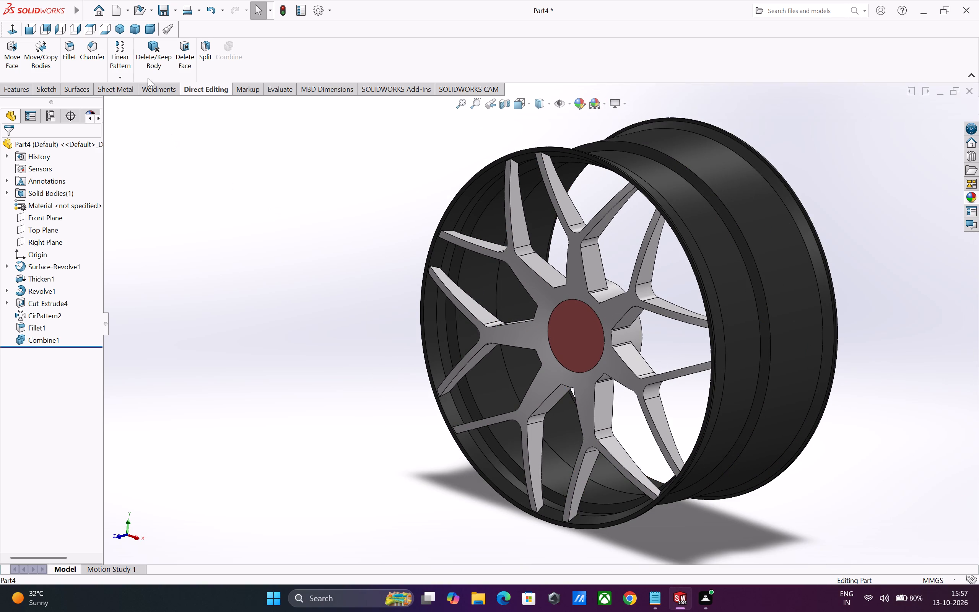
Fillet all edges of the spoke disc's front face with a constant 2 mm symmetric radius and circular profile.
click(18, 90)
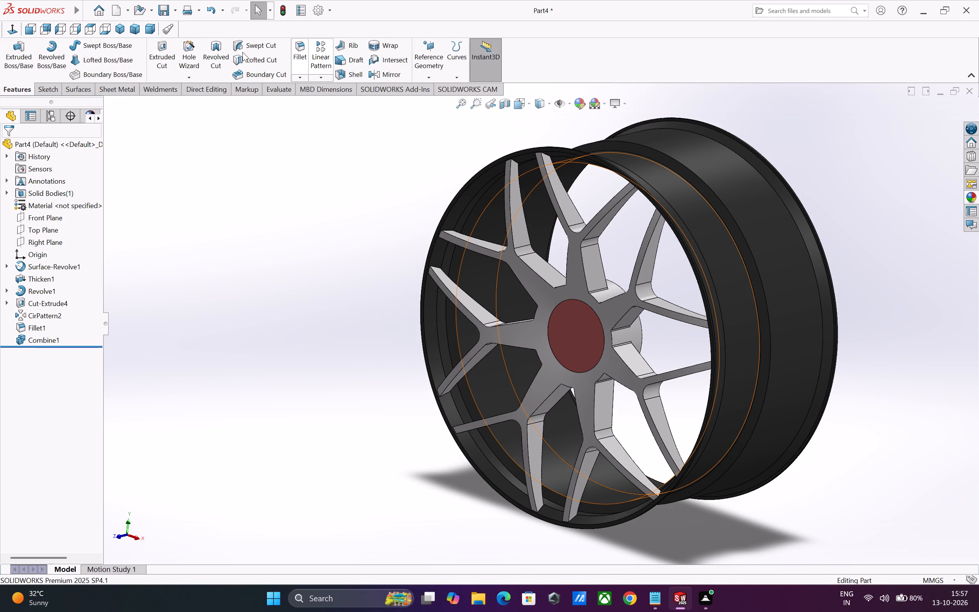
click(299, 57)
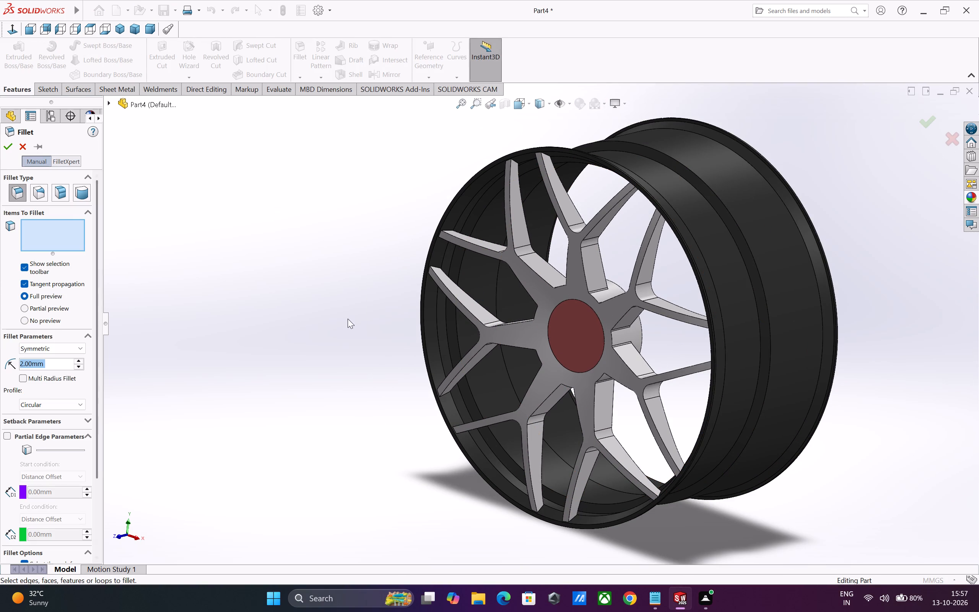
click(529, 274)
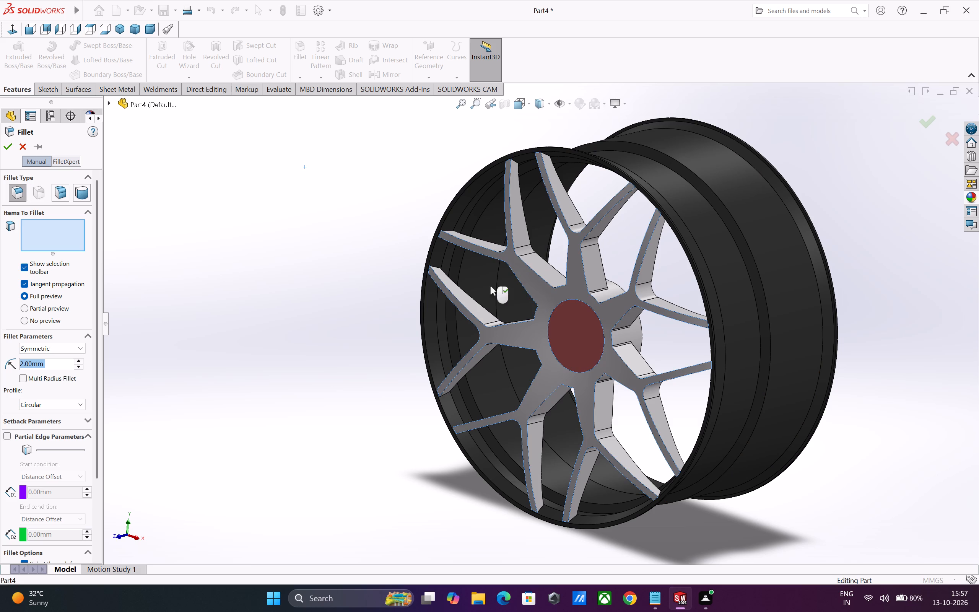
scroll(449, 298, up, 2)
middle_drag(406, 320, 451, 313)
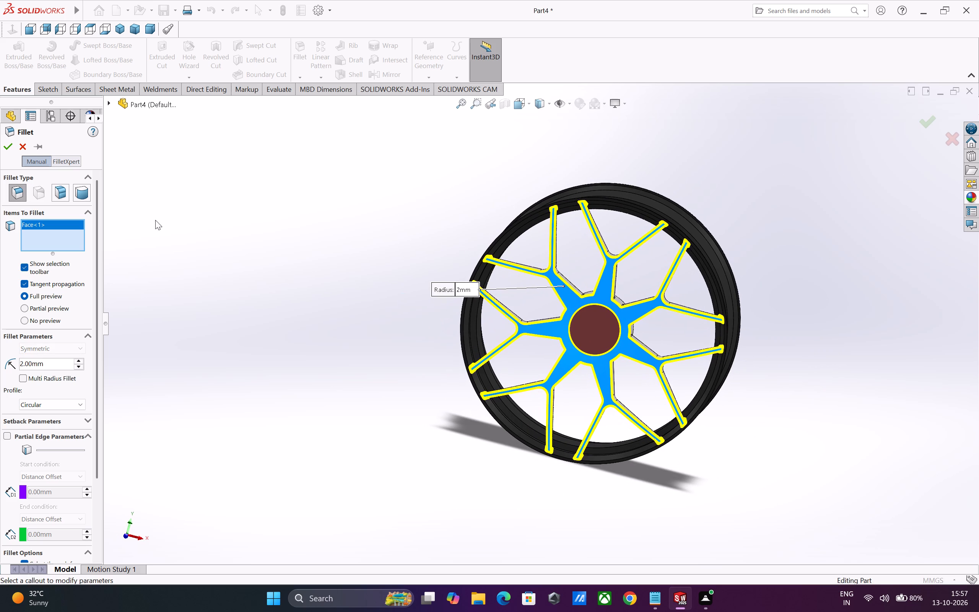
click(10, 148)
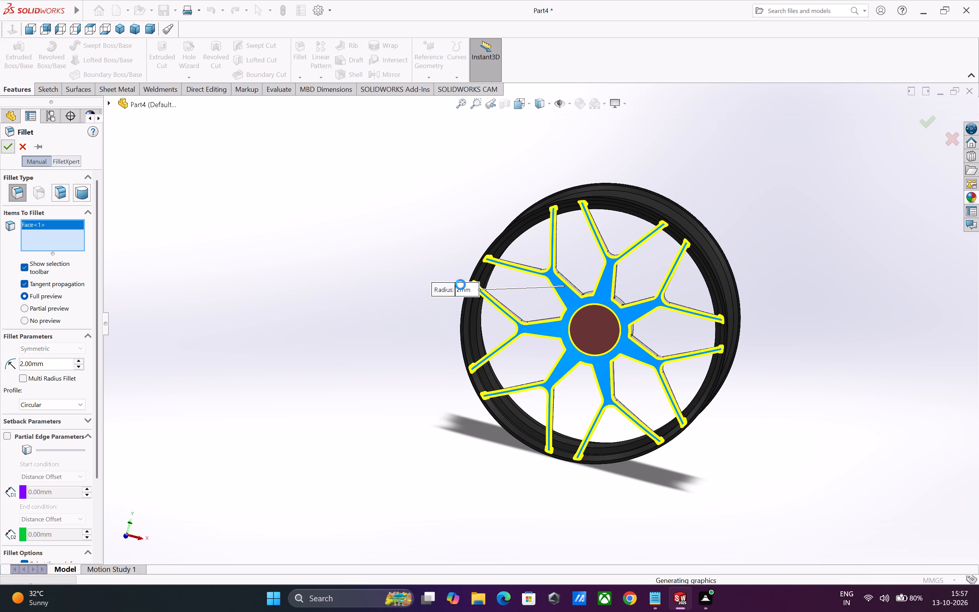
Examine the filleted spoke edges and their junctions with the rim from several angles and distances.
scroll(529, 349, down, 4)
middle_drag(529, 349, 512, 314)
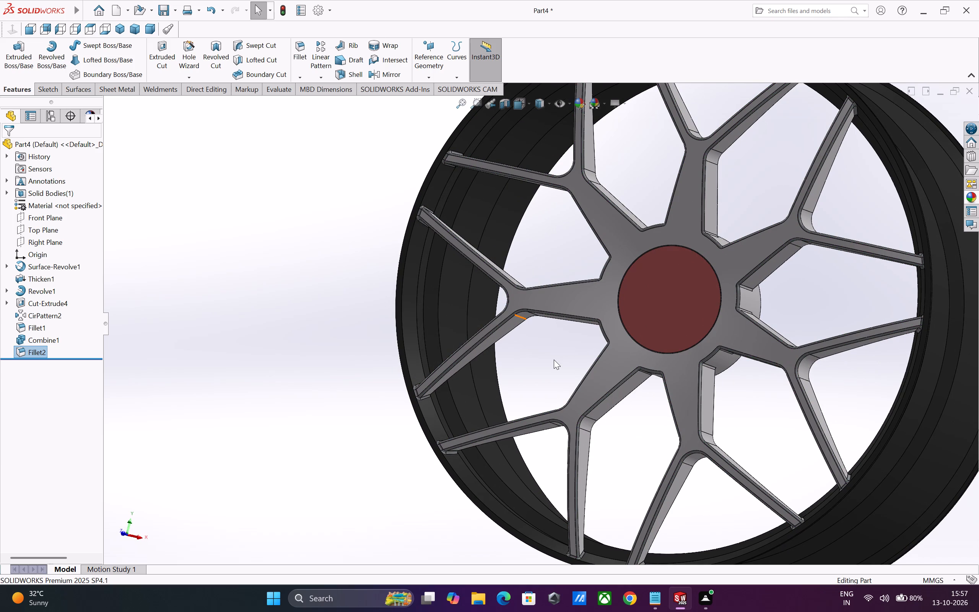
scroll(554, 360, up, 1)
scroll(537, 278, down, 1)
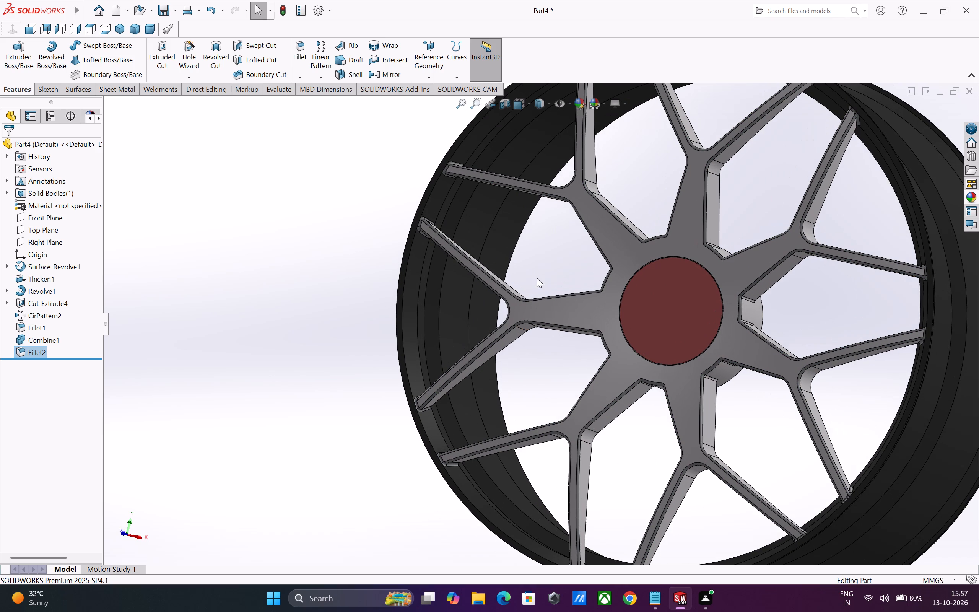
middle_drag(576, 358, 543, 369)
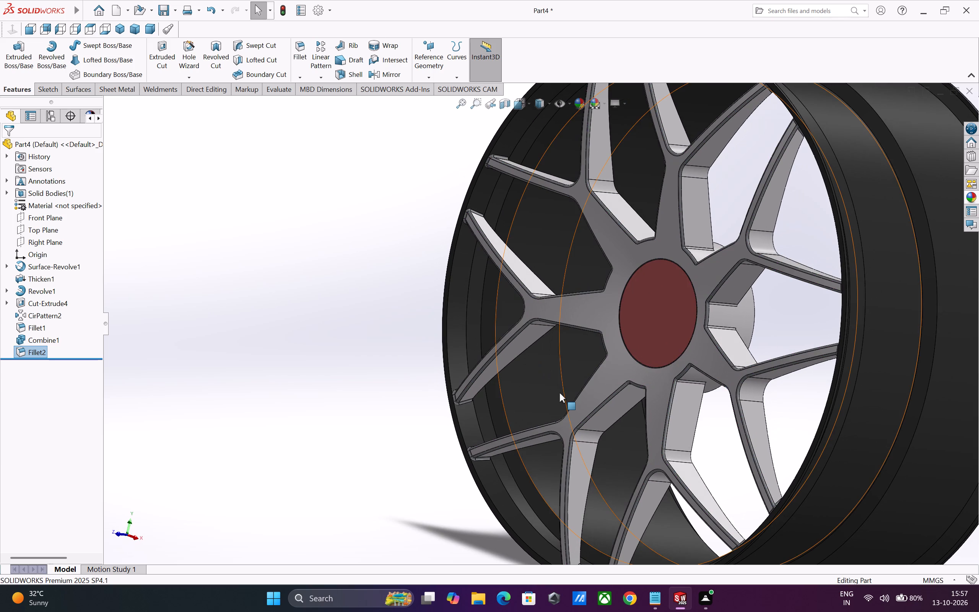
scroll(559, 393, up, 3)
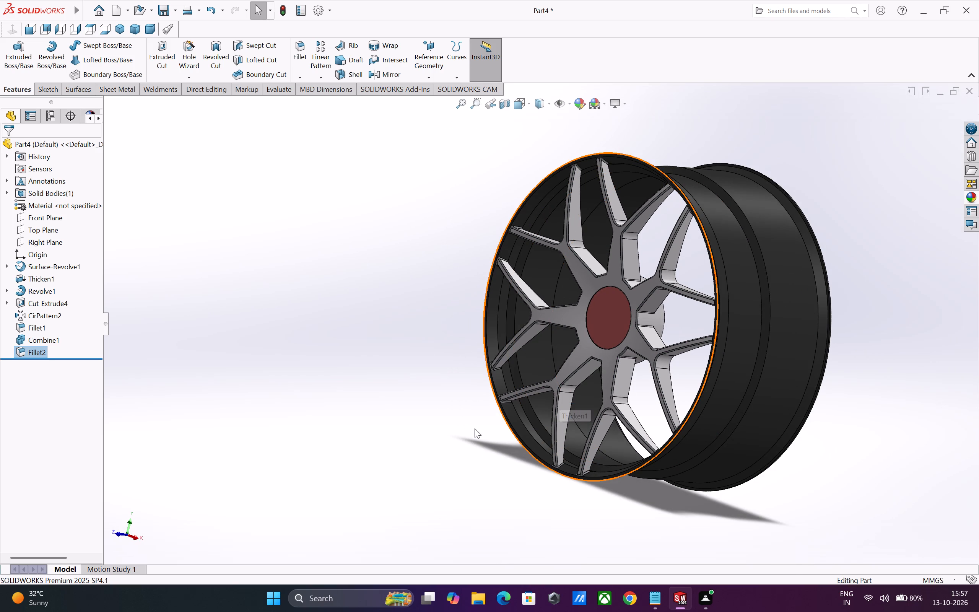
click(475, 428)
scroll(588, 424, down, 2)
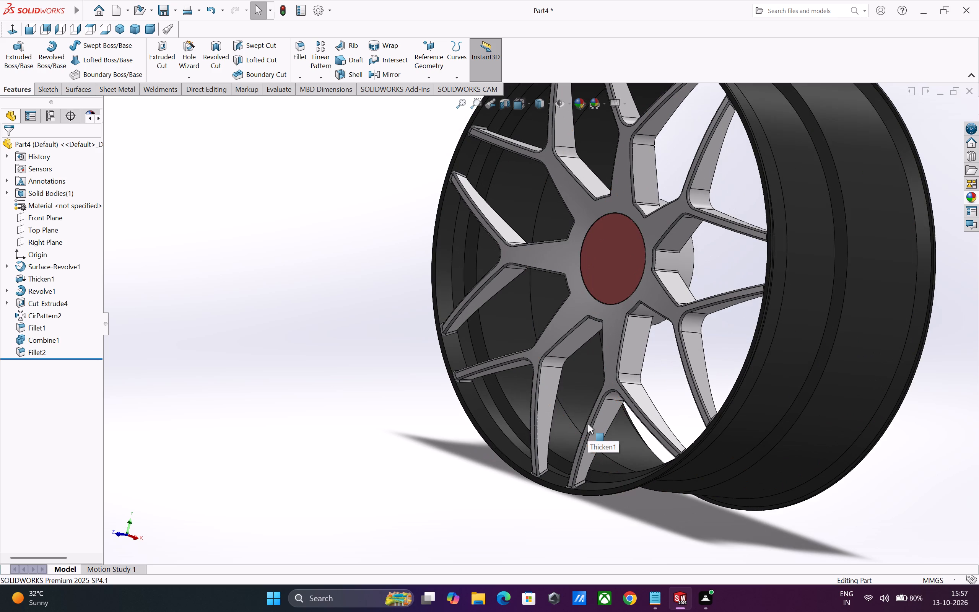
scroll(588, 424, down, 2)
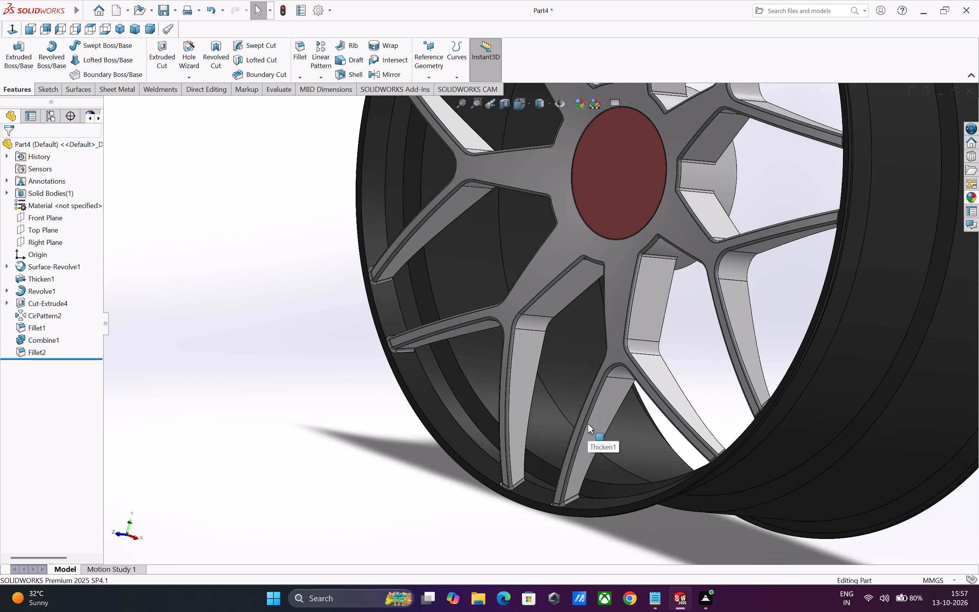
middle_drag(588, 424, 556, 431)
scroll(560, 439, up, 3)
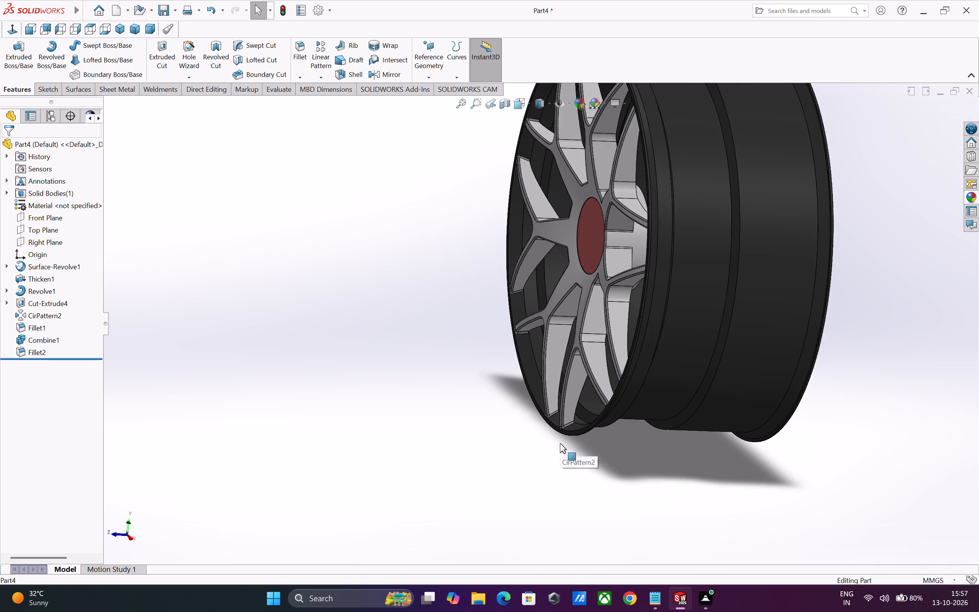
Examine the whole filleted wheel, including the rim sides and spoke disc, from several oblique angles and distances.
scroll(560, 443, up, 1)
middle_drag(560, 443, 618, 449)
scroll(618, 449, up, 2)
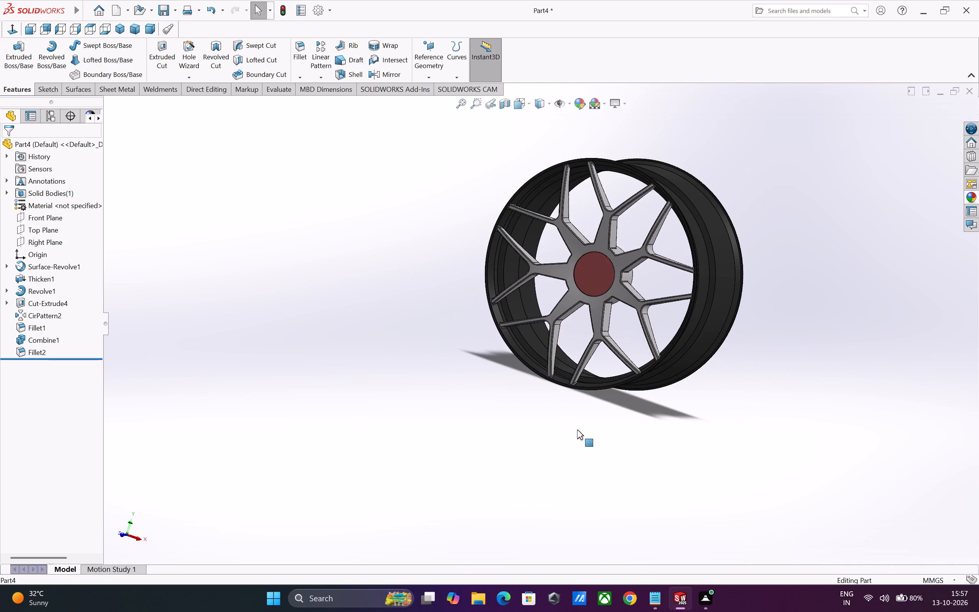
scroll(574, 428, up, 1)
middle_drag(577, 428, 593, 428)
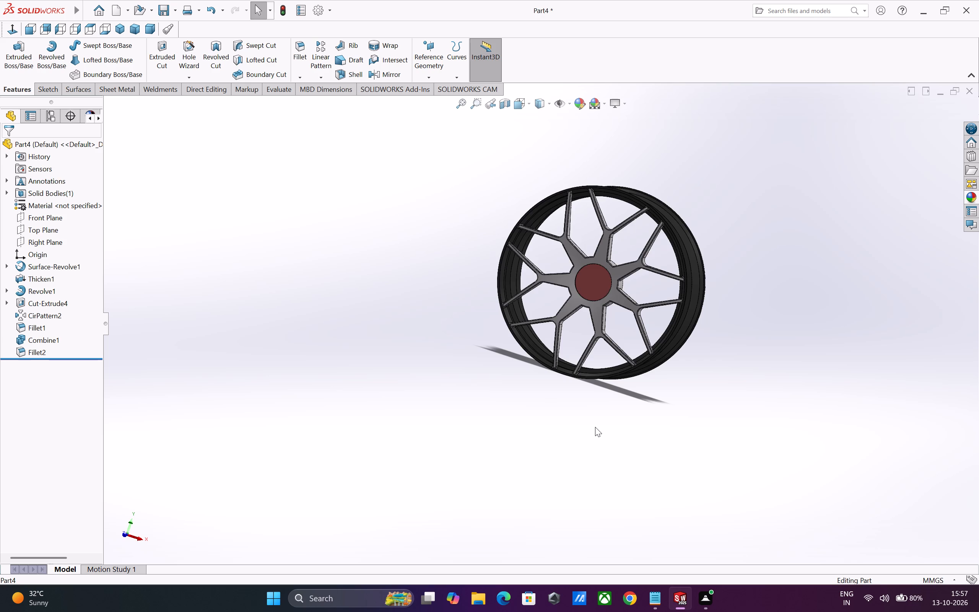
middle_drag(595, 427, 589, 432)
scroll(596, 457, up, 2)
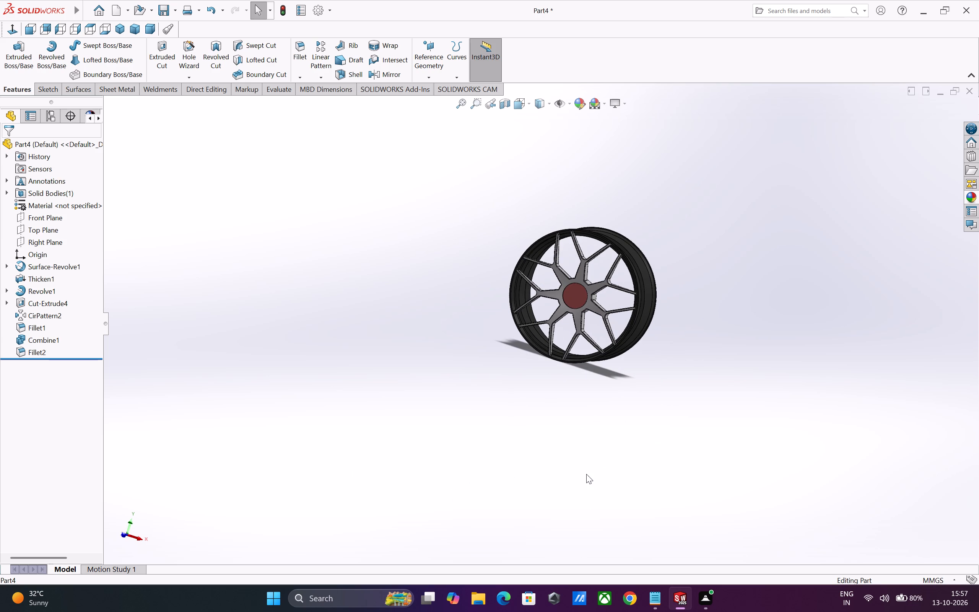
middle_drag(585, 474, 573, 400)
scroll(582, 474, up, 1)
scroll(597, 325, down, 2)
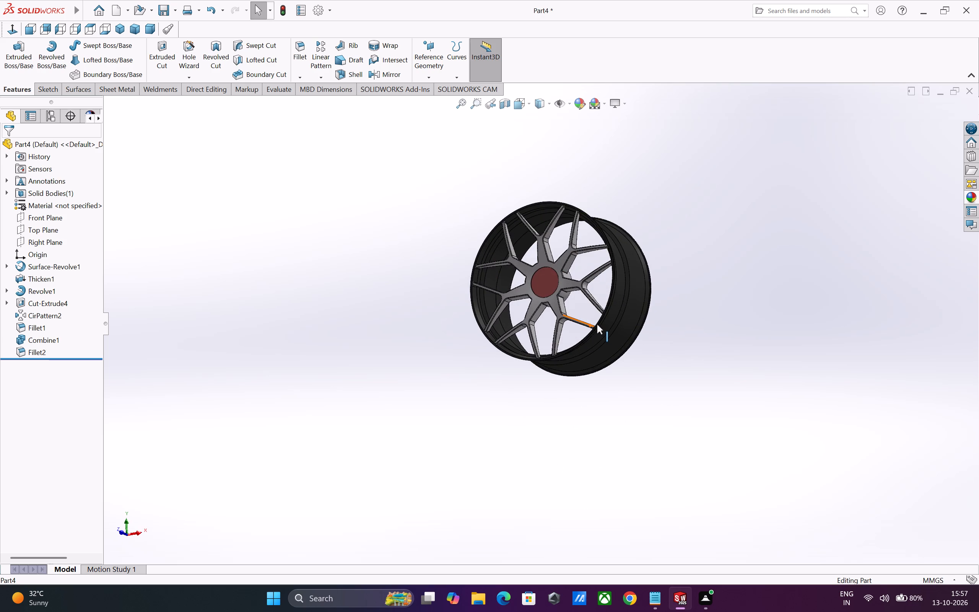
scroll(597, 324, down, 3)
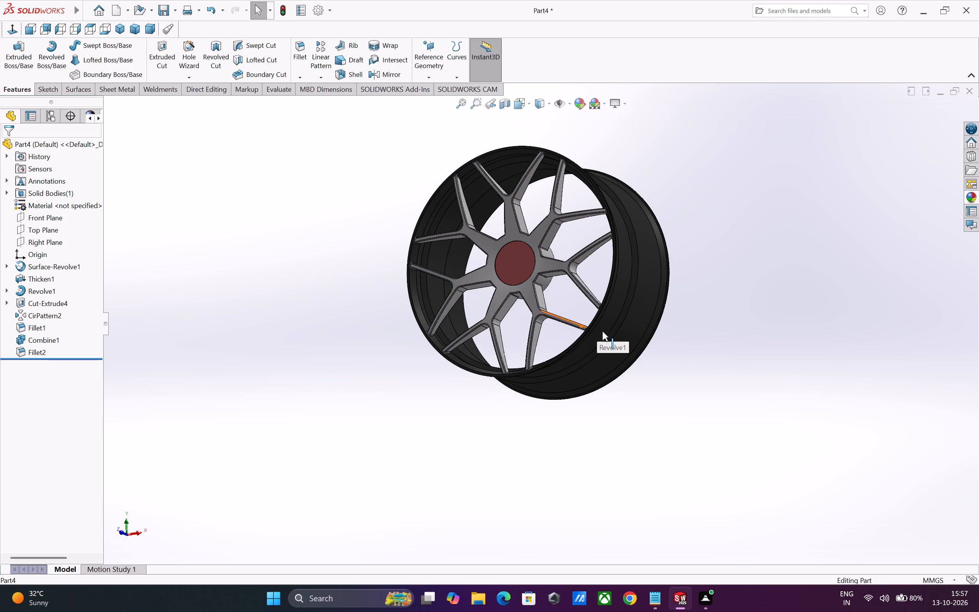
middle_drag(630, 323, 688, 338)
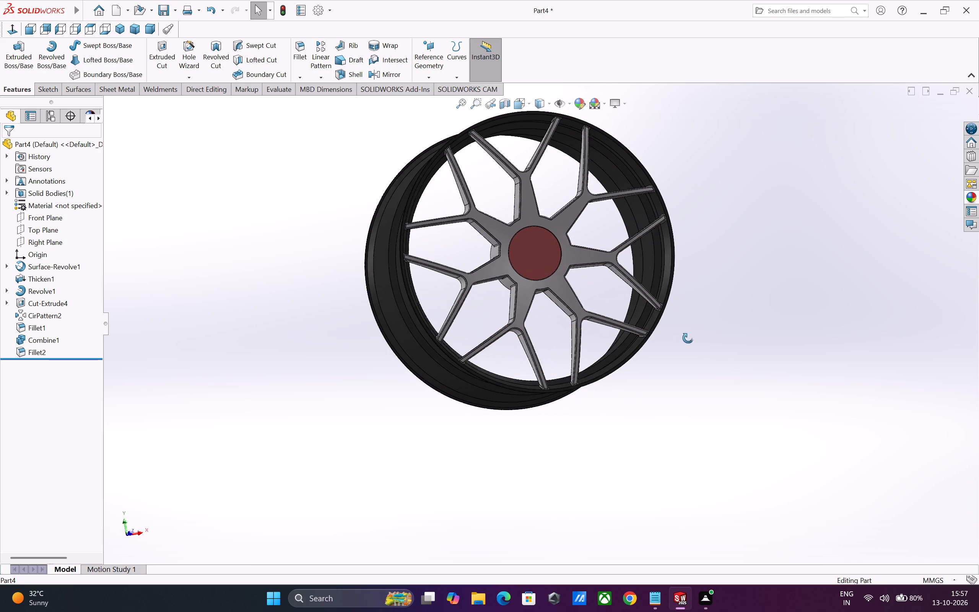
middle_drag(688, 338, 694, 345)
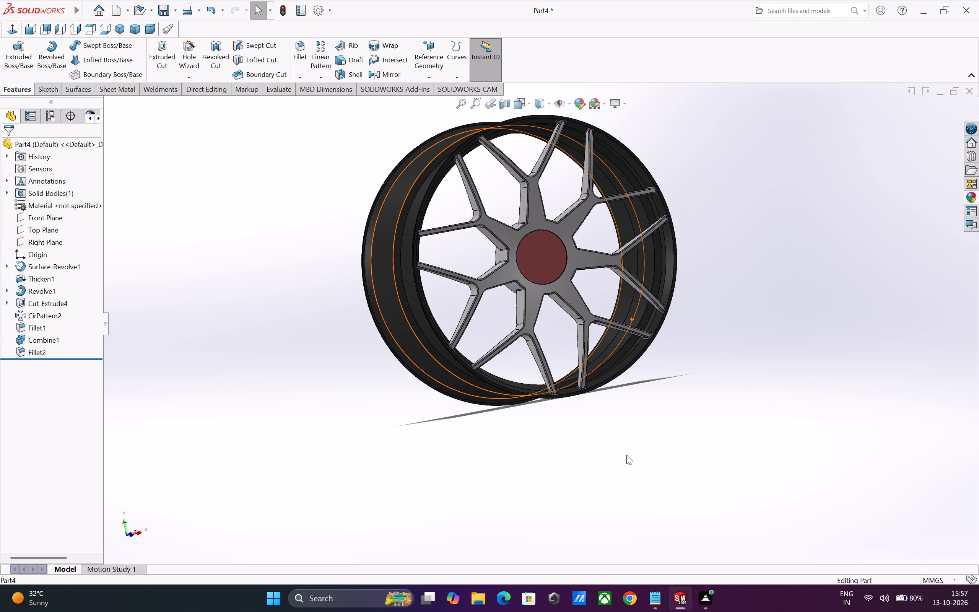
middle_drag(703, 434, 748, 409)
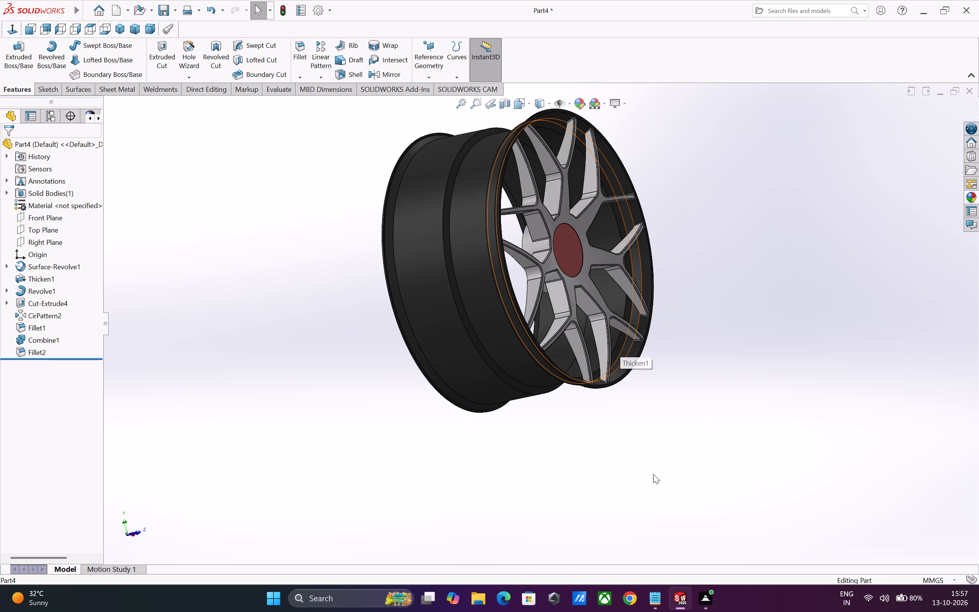
scroll(652, 571, up, 2)
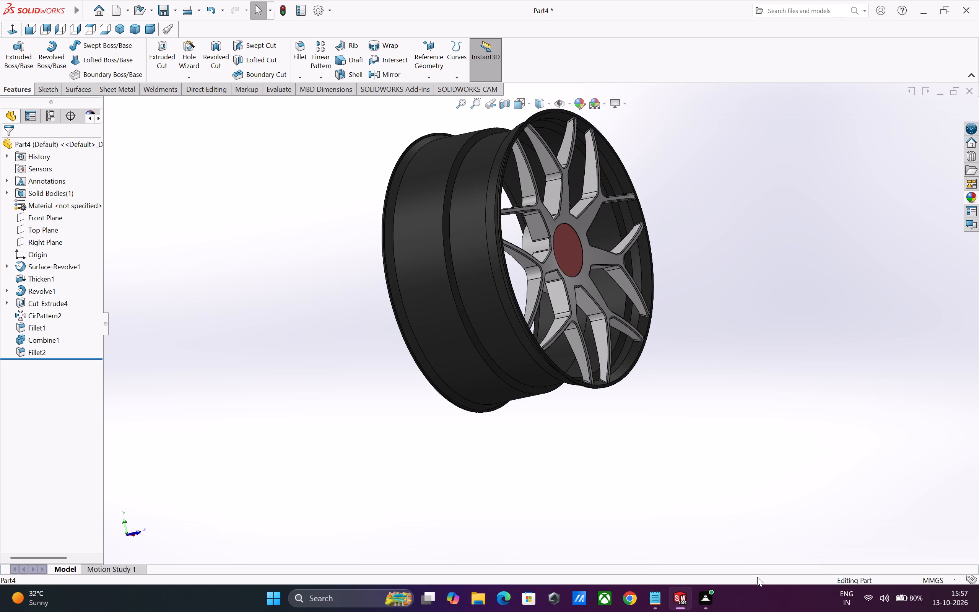
scroll(509, 319, up, 2)
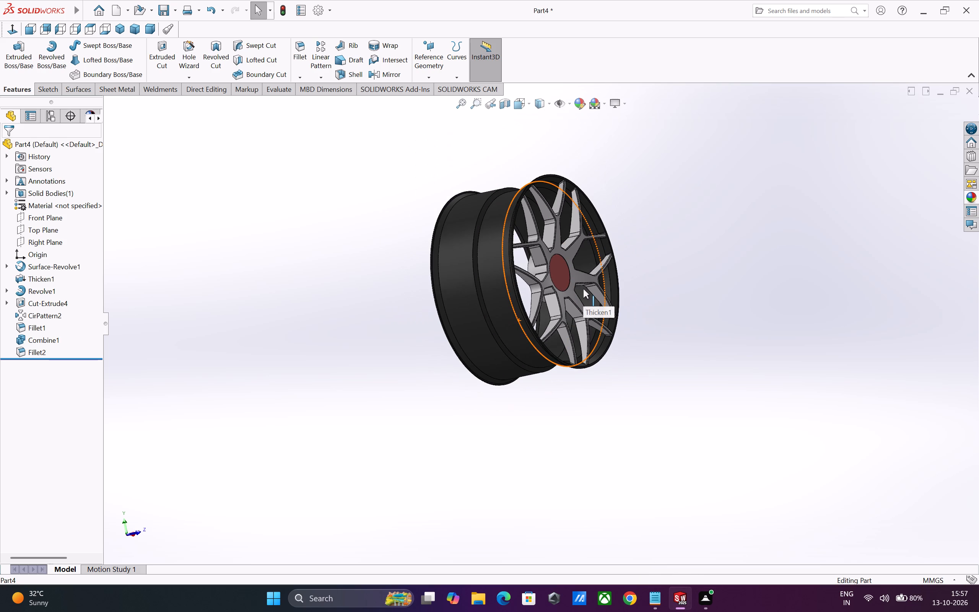
scroll(583, 288, down, 1)
middle_drag(708, 385, 662, 383)
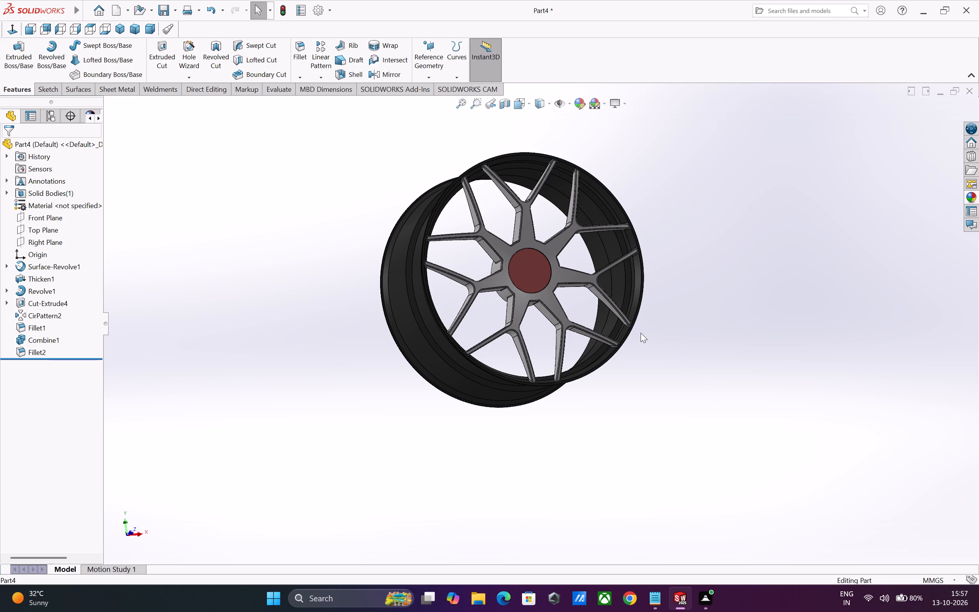
scroll(638, 331, down, 2)
scroll(613, 309, down, 1)
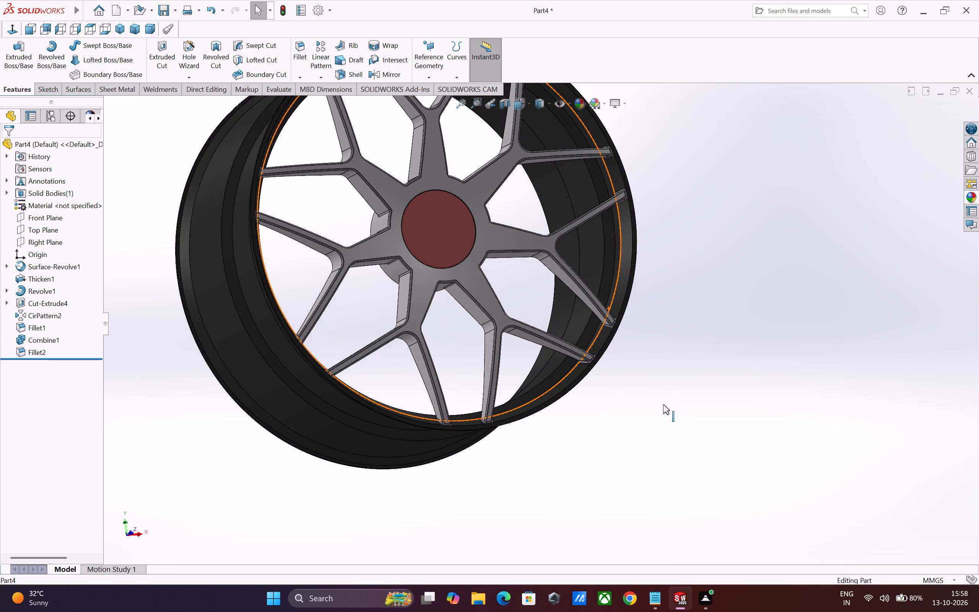
scroll(663, 404, up, 2)
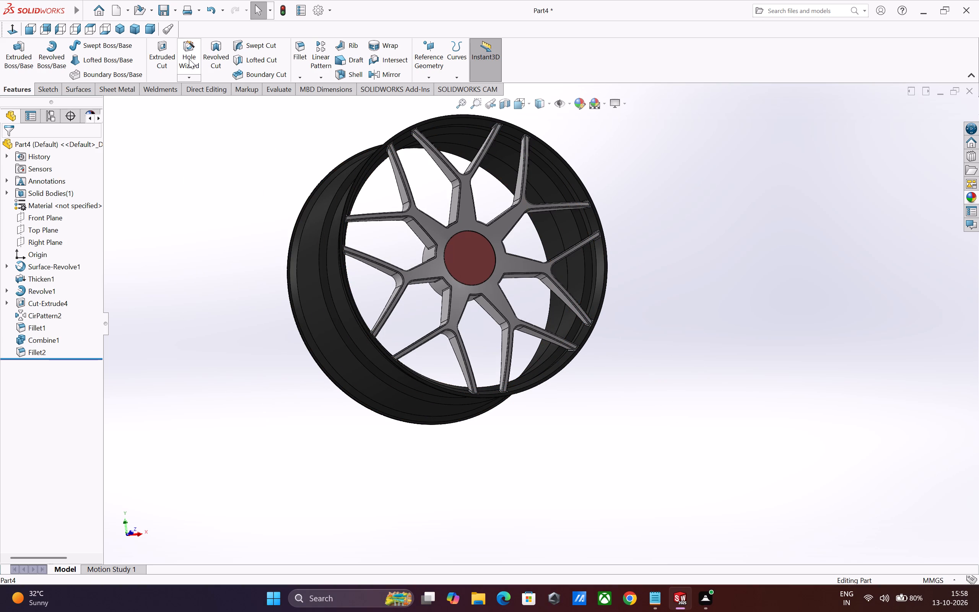
Configure a Hole Wizard legacy hole of type Counterbored with 10 mm diameter, 20 mm counterbore diameter and 10 mm counterbore depth.
click(189, 59)
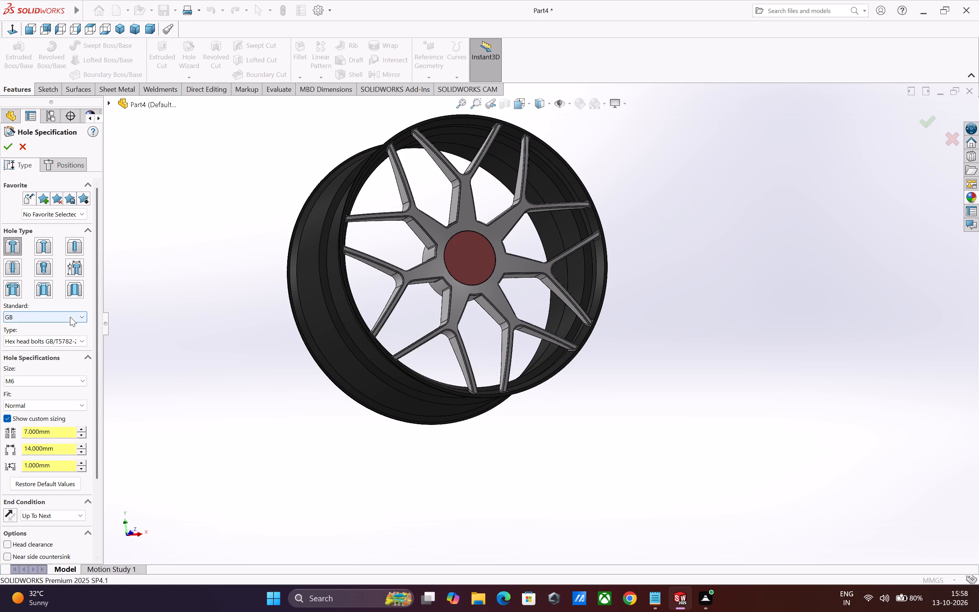
click(76, 269)
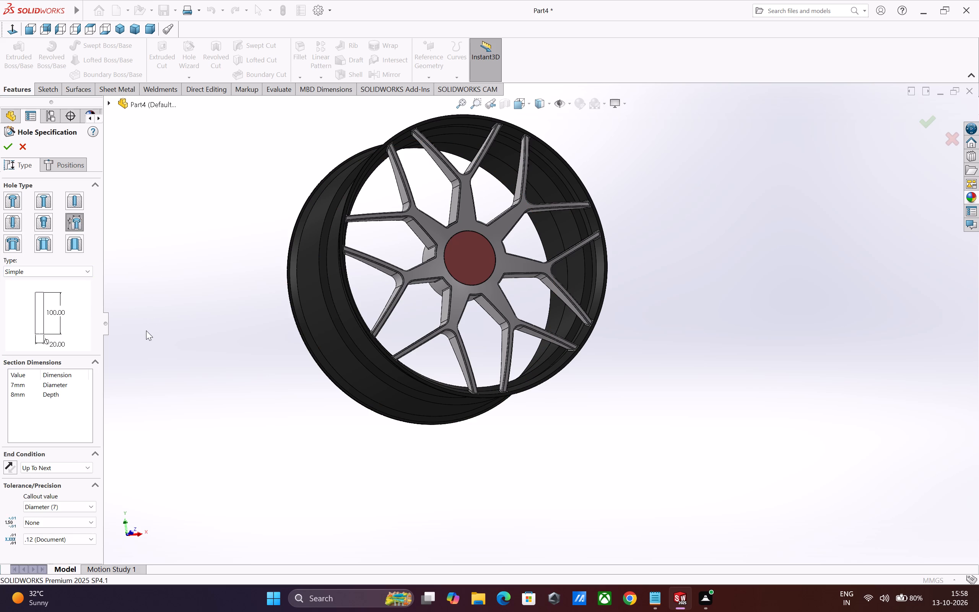
click(66, 273)
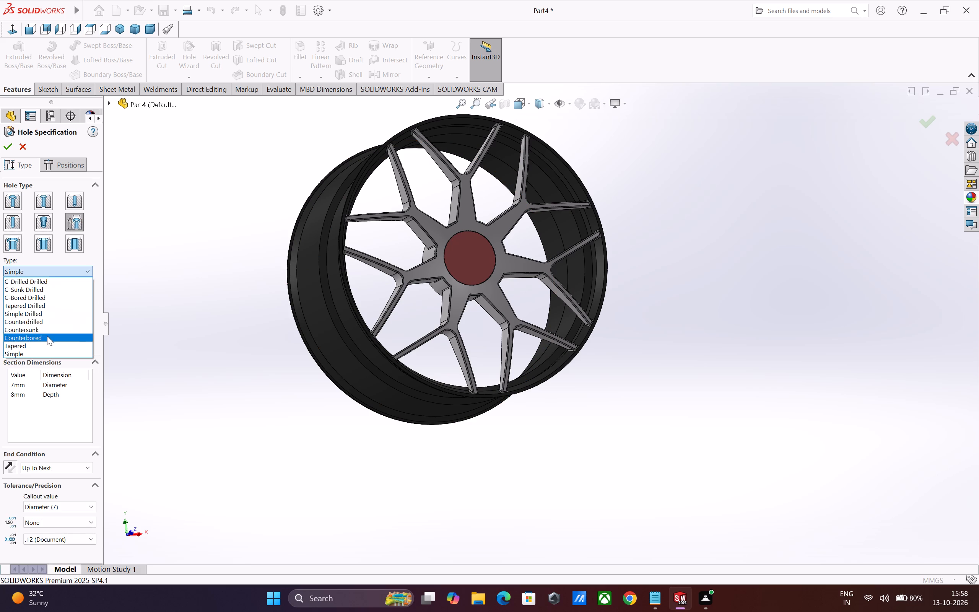
click(47, 336)
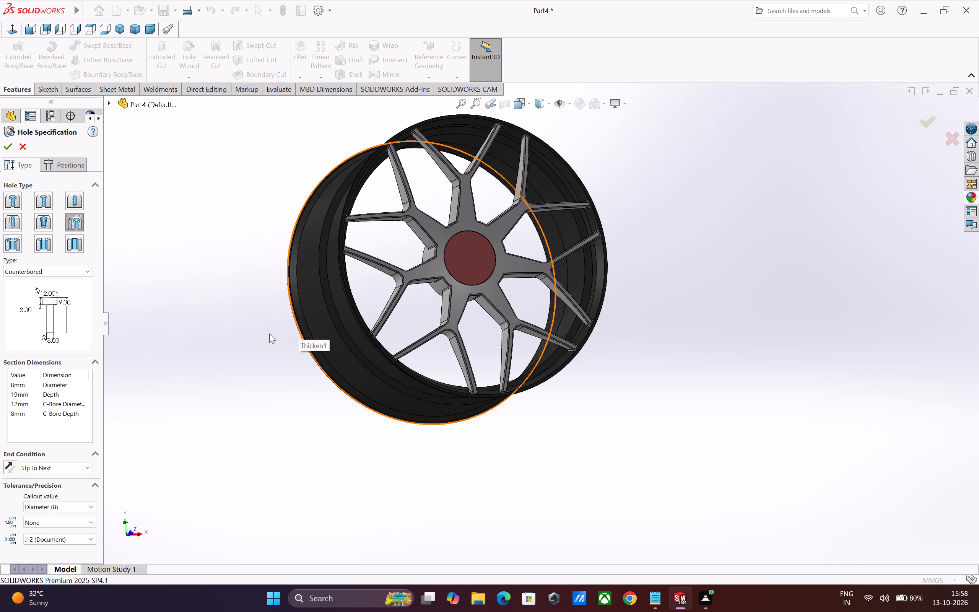
double_click(28, 383)
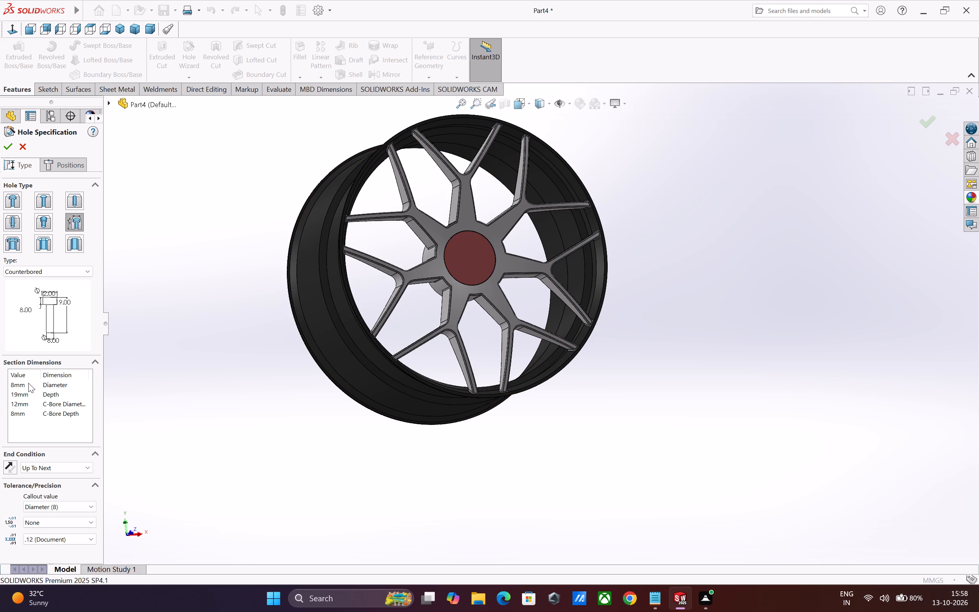
double_click(26, 386)
key(1)
key(0)
key(Return)
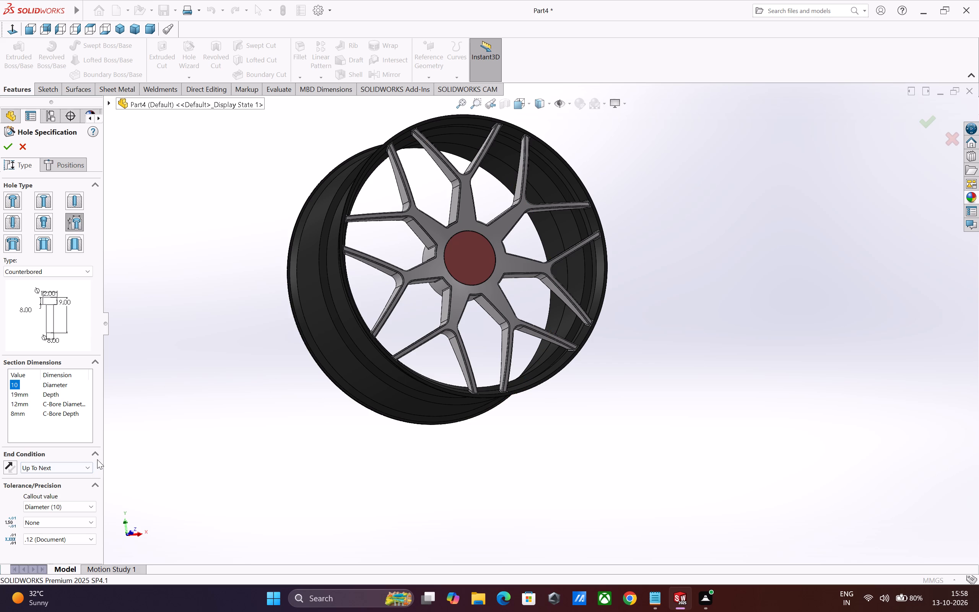
double_click(22, 404)
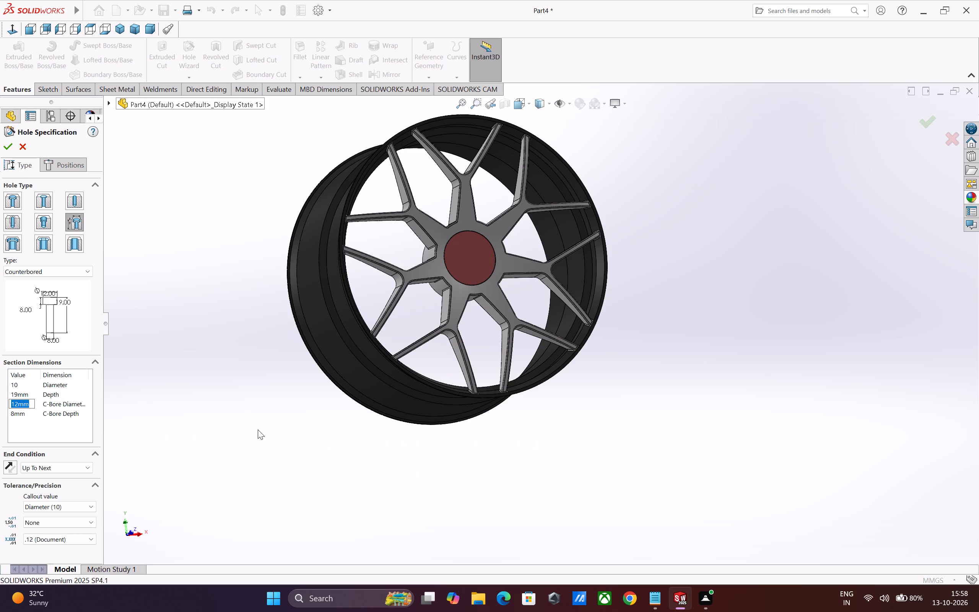
key(2)
key(0)
key(Return)
double_click(13, 414)
key(1)
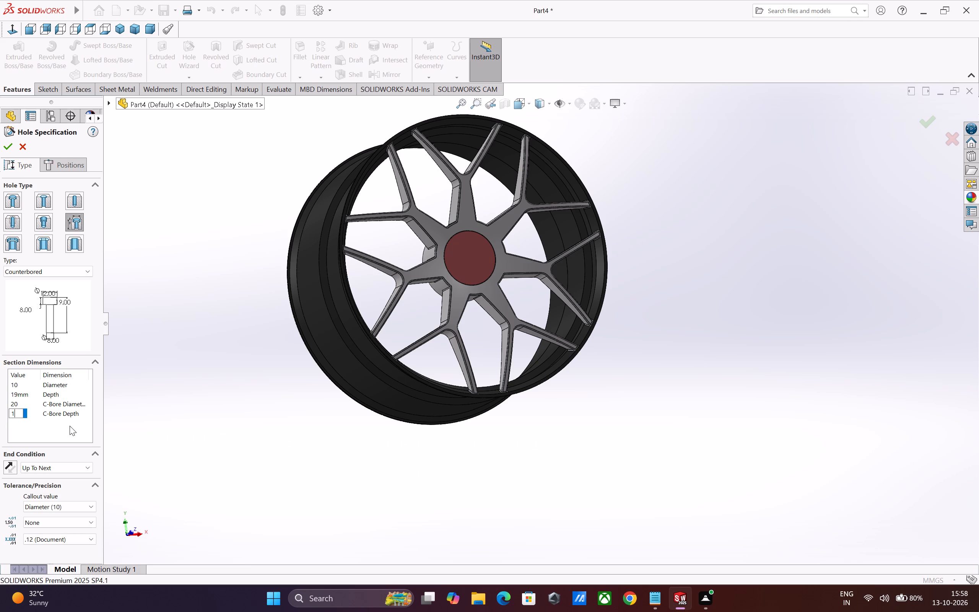
key(0)
key(Return)
Position the holes on the coloured hub-centre face and sketch an origin-centred construction circle of about 102 mm radius.
click(70, 164)
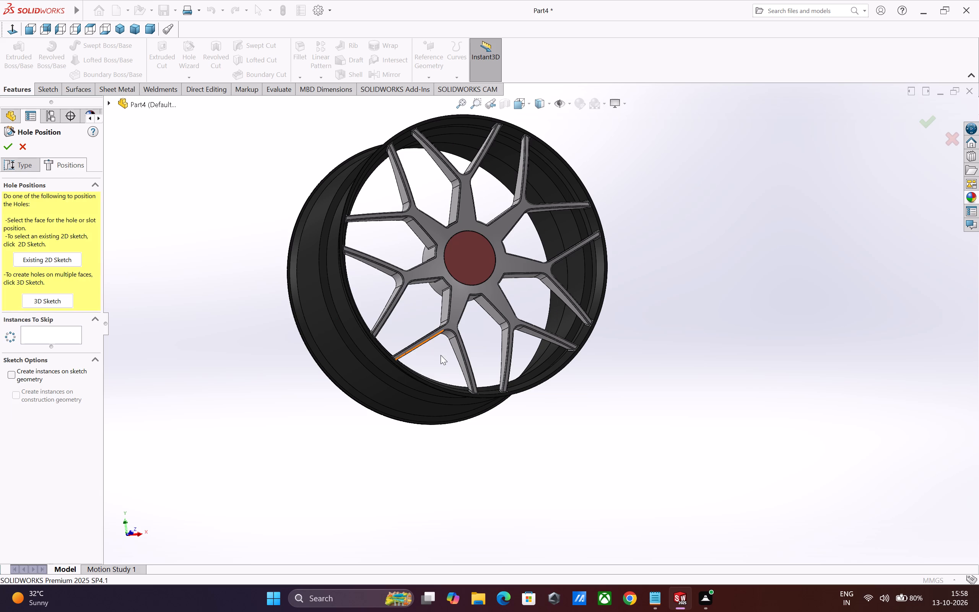
scroll(511, 385, up, 2)
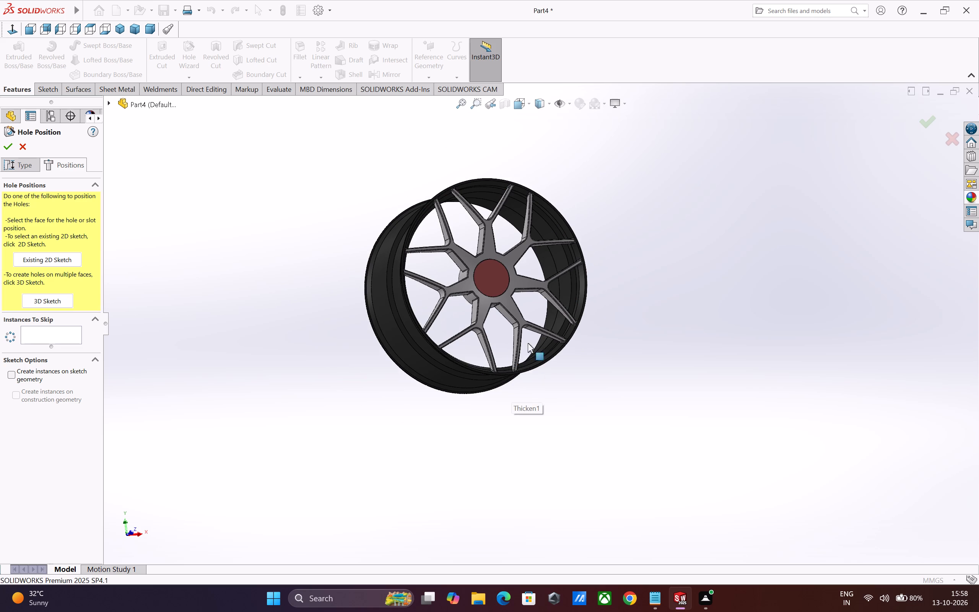
scroll(497, 311, down, 4)
middle_drag(468, 386, 435, 392)
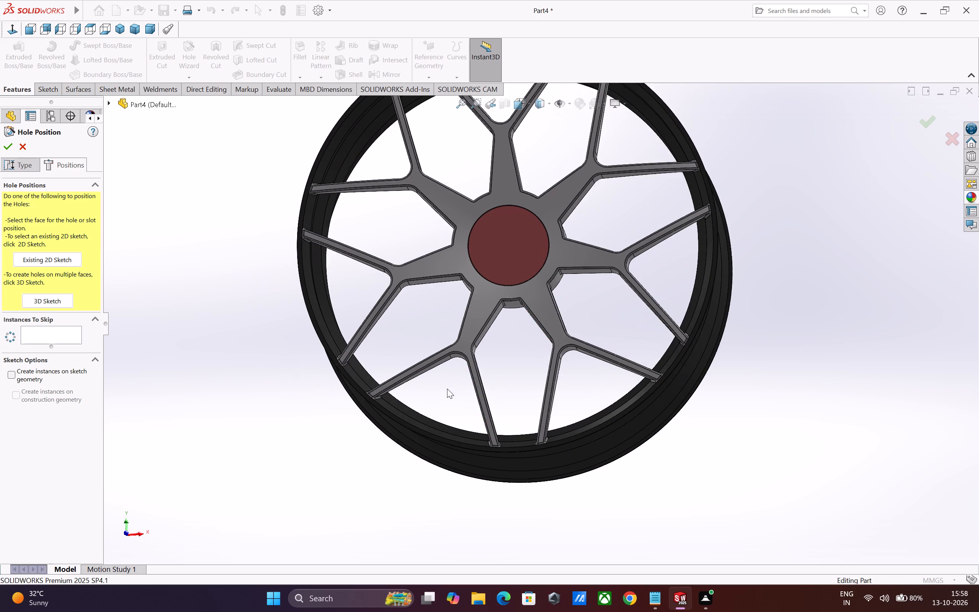
scroll(510, 360, up, 3)
scroll(507, 317, up, 1)
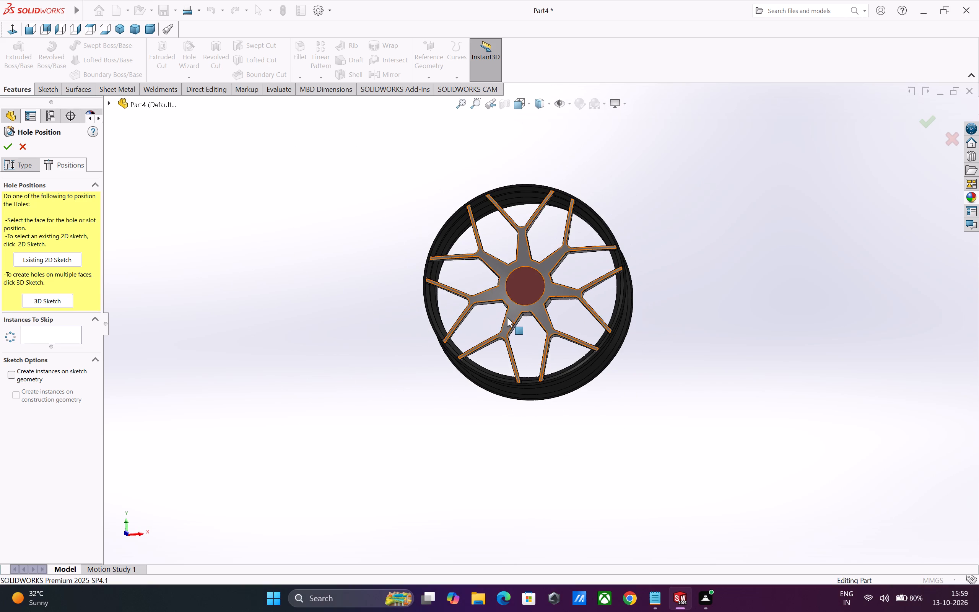
scroll(521, 266, down, 3)
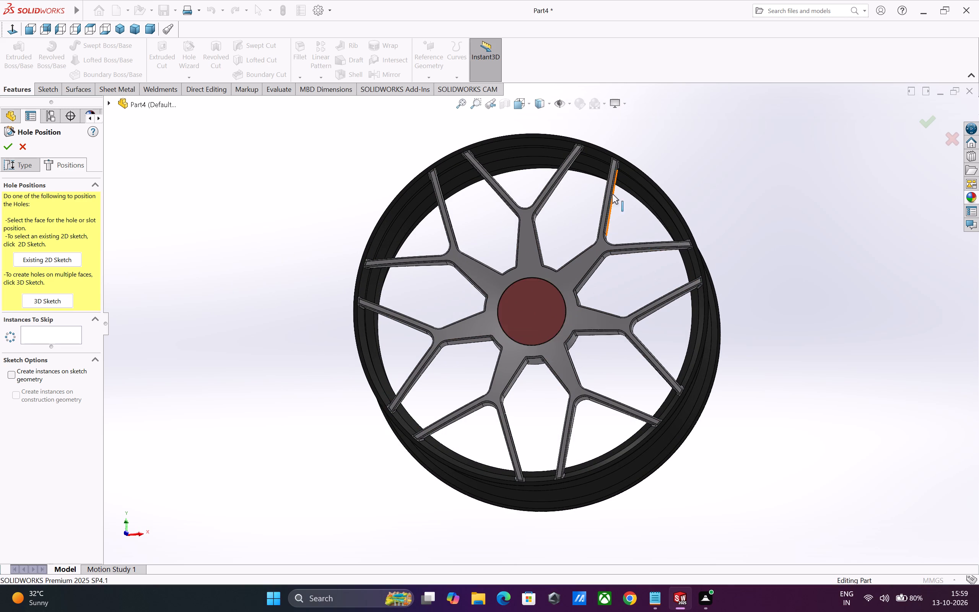
click(534, 298)
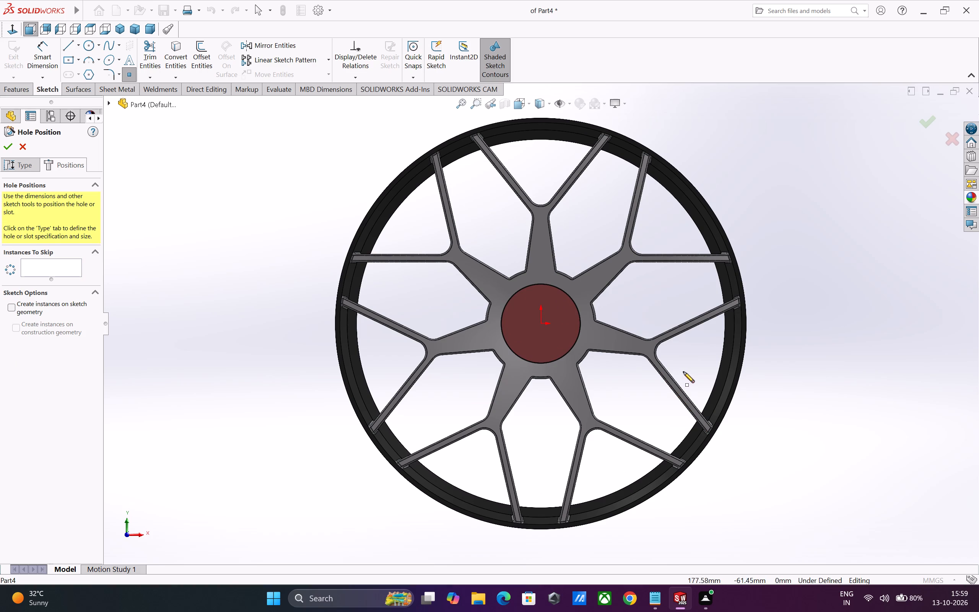
click(89, 46)
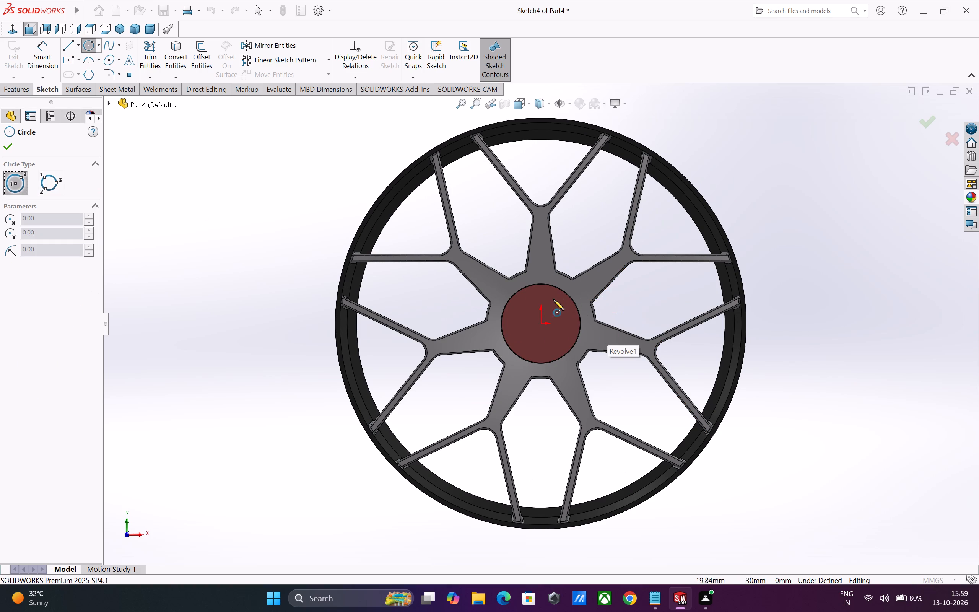
click(542, 325)
click(462, 306)
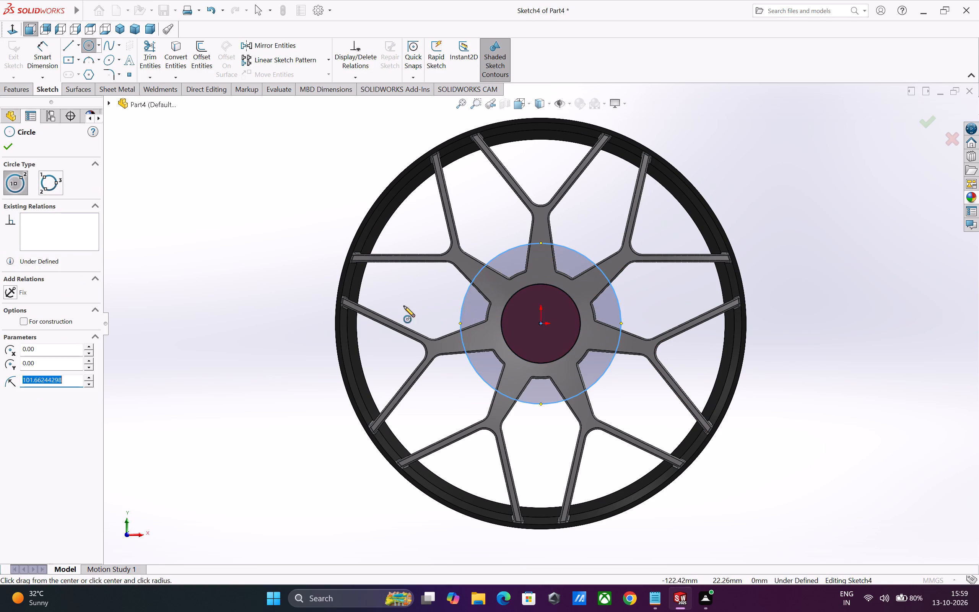
click(25, 323)
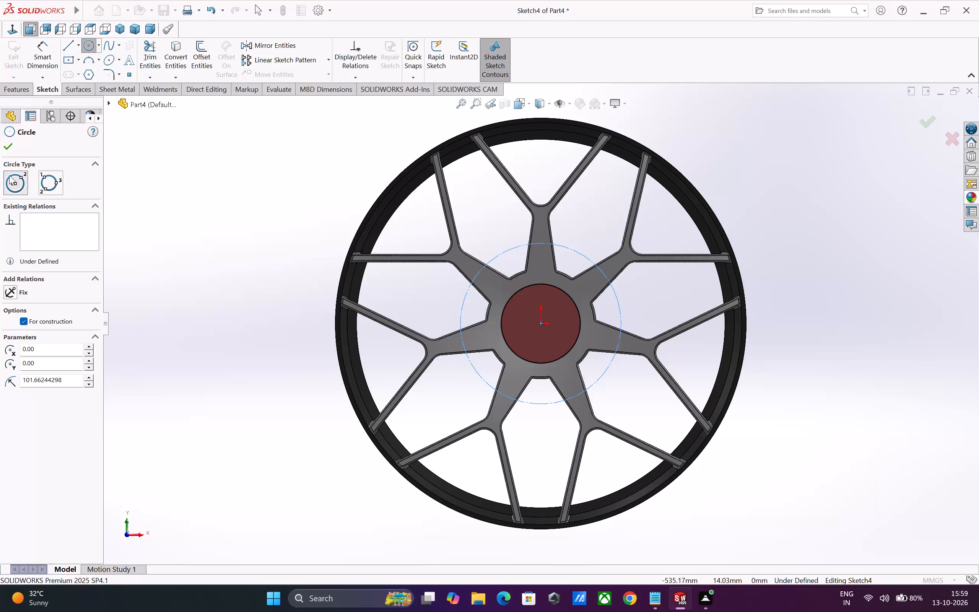
click(9, 152)
Dimension the construction circle around the hub centre to a diameter of 100 mm.
click(44, 63)
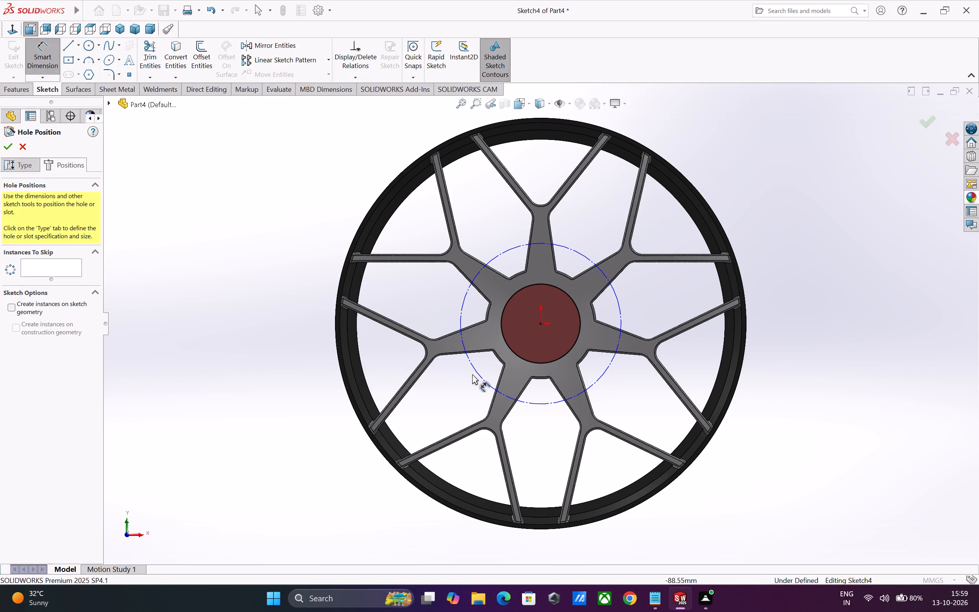
click(476, 371)
click(457, 380)
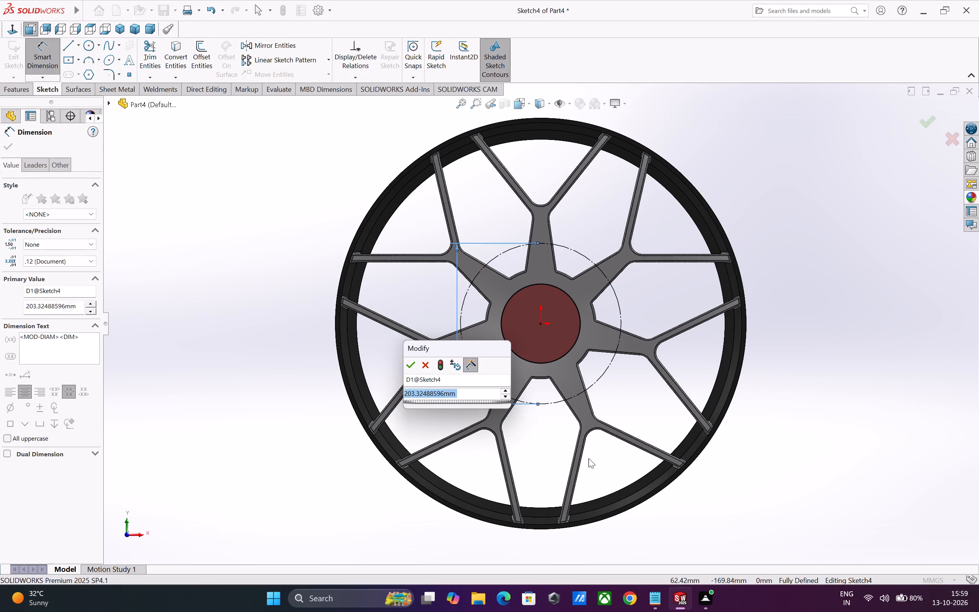
text(100)
key(Return)
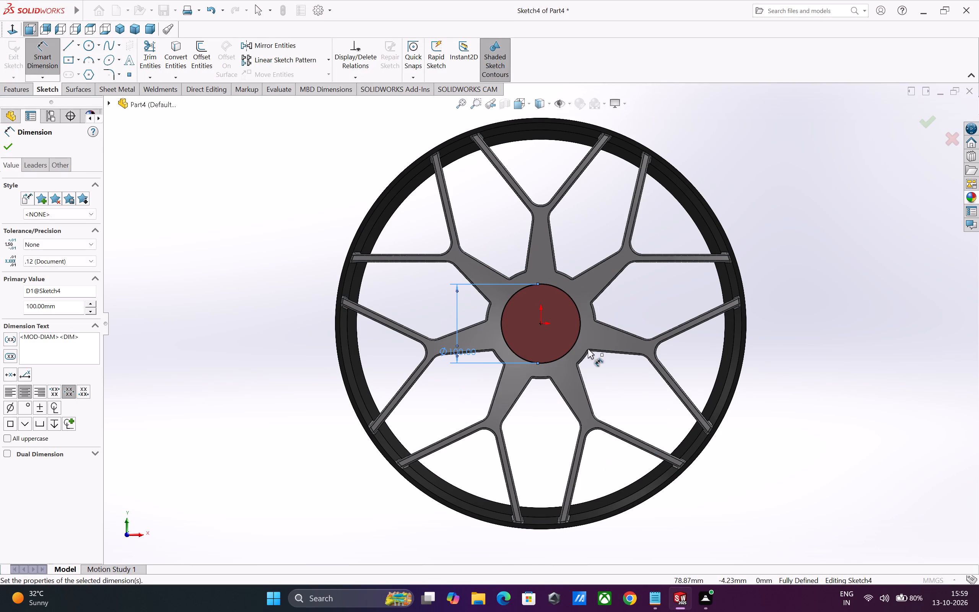
Place a hole point at the top of the hub circle, directly above the origin.
scroll(586, 348, down, 3)
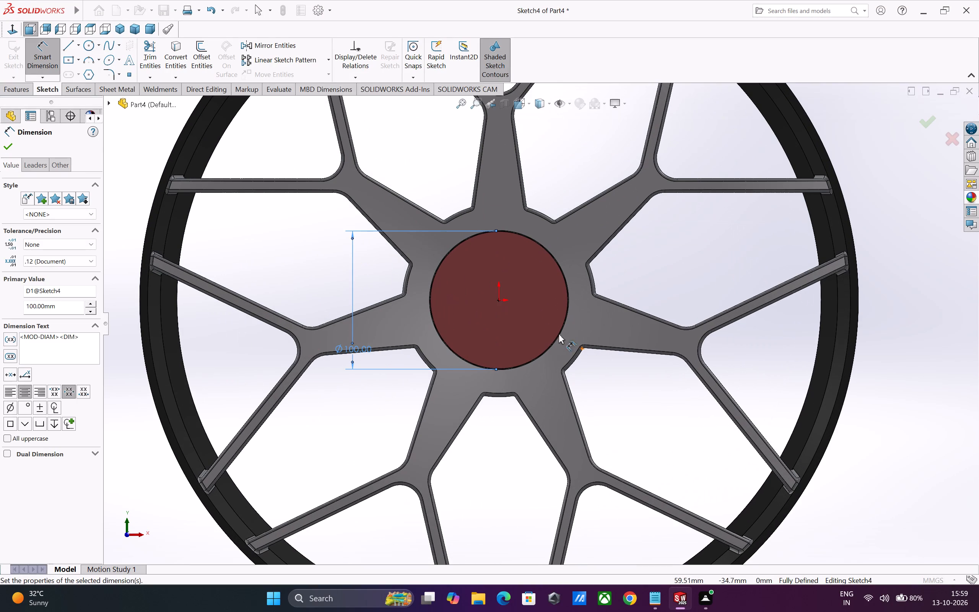
scroll(541, 323, down, 2)
click(129, 73)
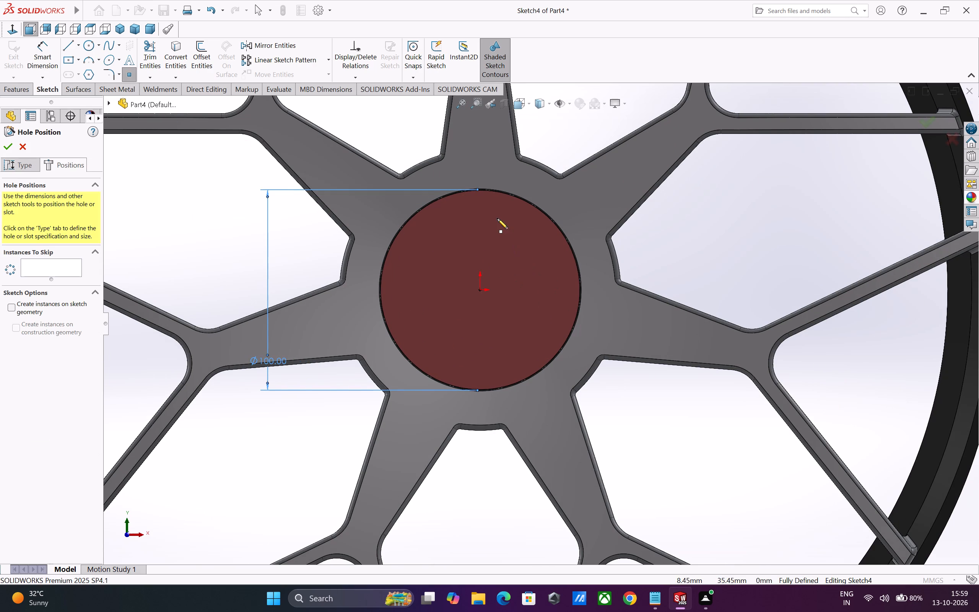
scroll(497, 218, down, 2)
scroll(471, 194, down, 12)
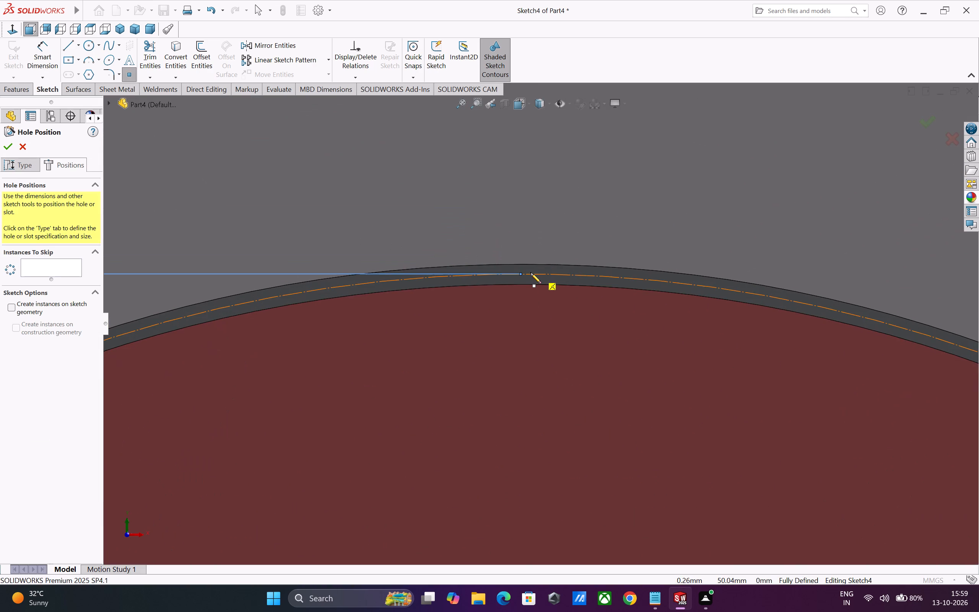
scroll(564, 299, up, 1)
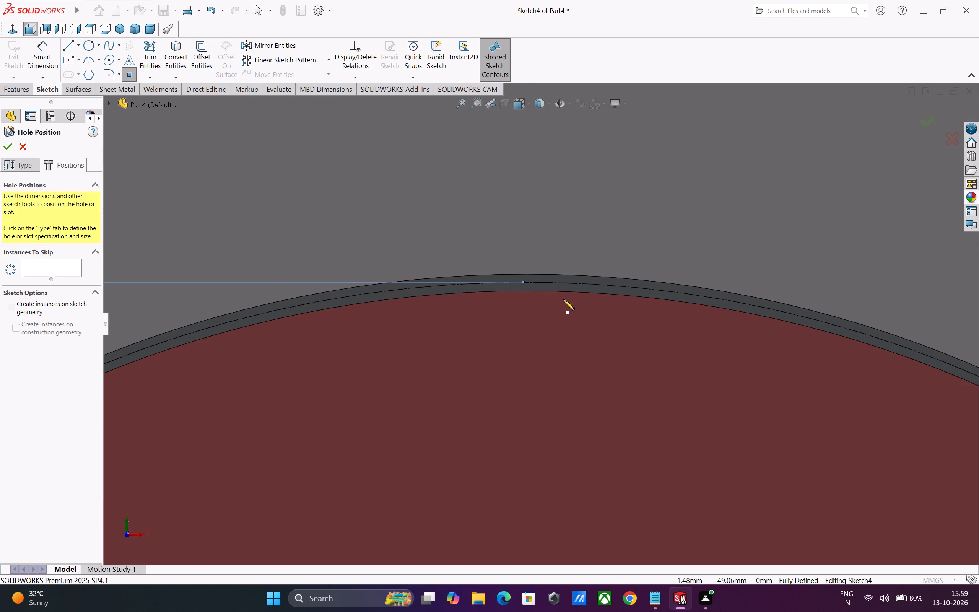
scroll(576, 299, down, 2)
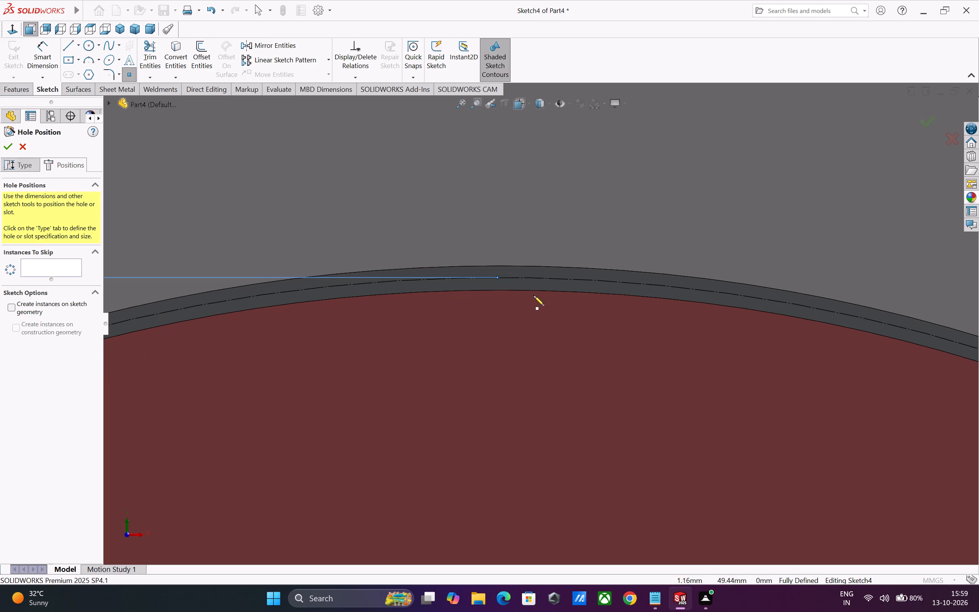
scroll(539, 295, down, 2)
scroll(530, 309, up, 4)
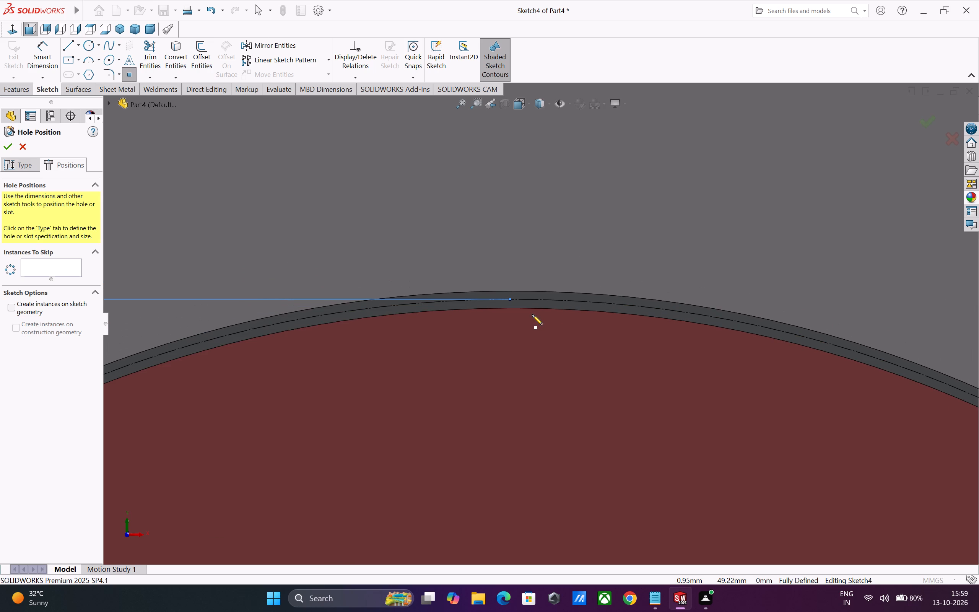
scroll(529, 307, down, 3)
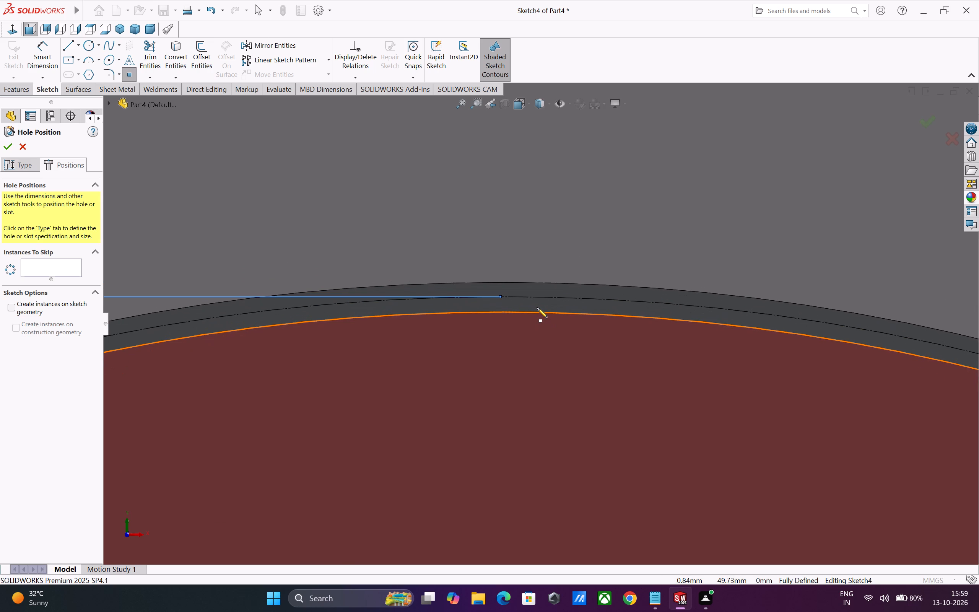
scroll(537, 308, up, 1)
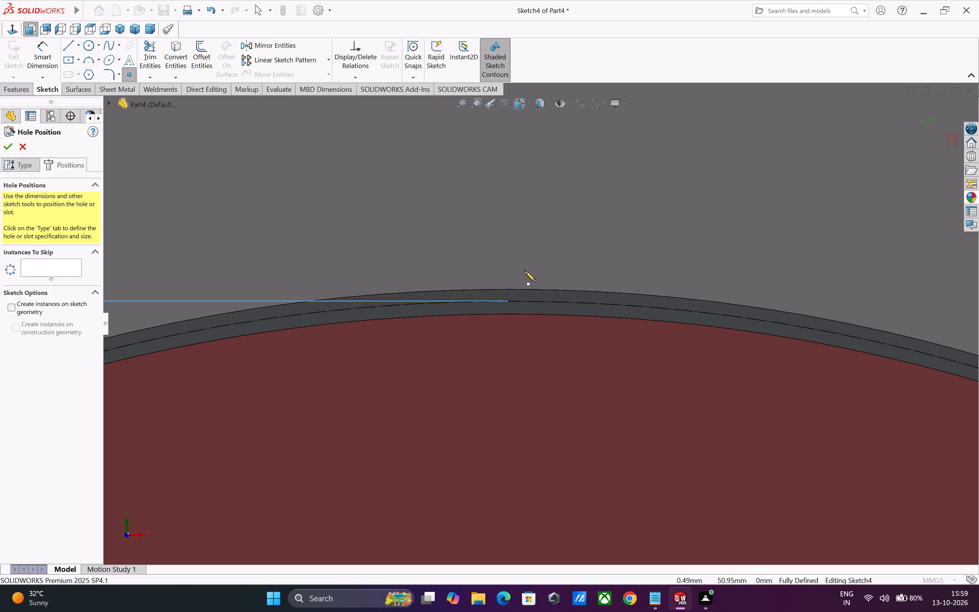
click(511, 290)
Draw a vertical centreline 50 mm long between the origin and the hole point.
scroll(525, 316, up, 2)
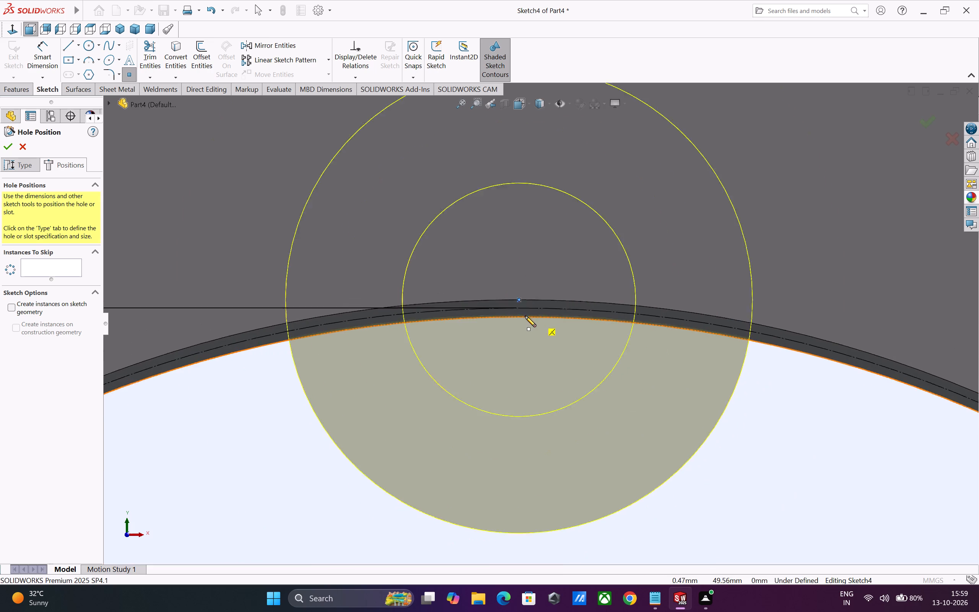
scroll(525, 316, up, 17)
scroll(548, 350, up, 1)
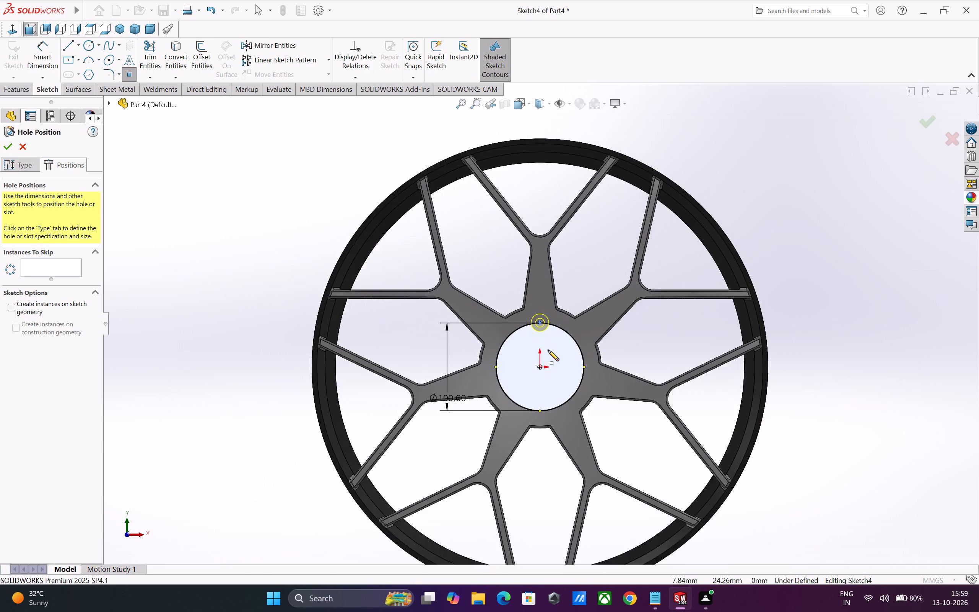
scroll(548, 350, up, 3)
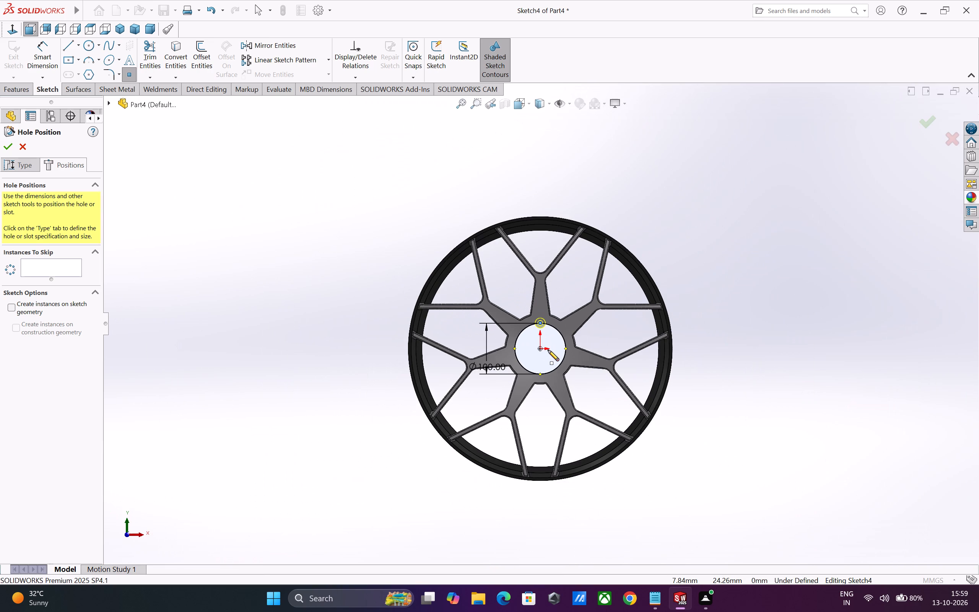
scroll(586, 348, down, 1)
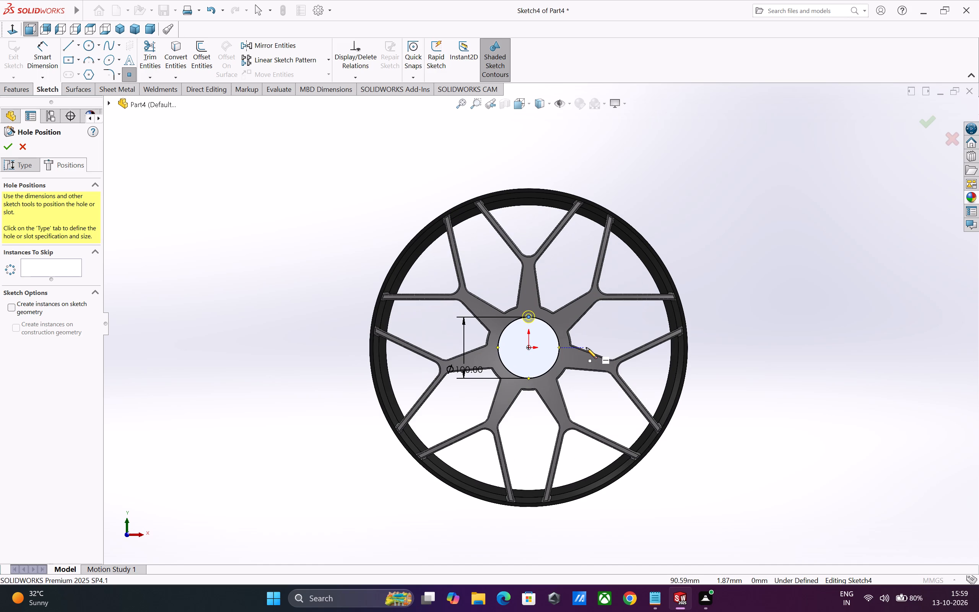
scroll(586, 348, down, 3)
scroll(501, 291, down, 2)
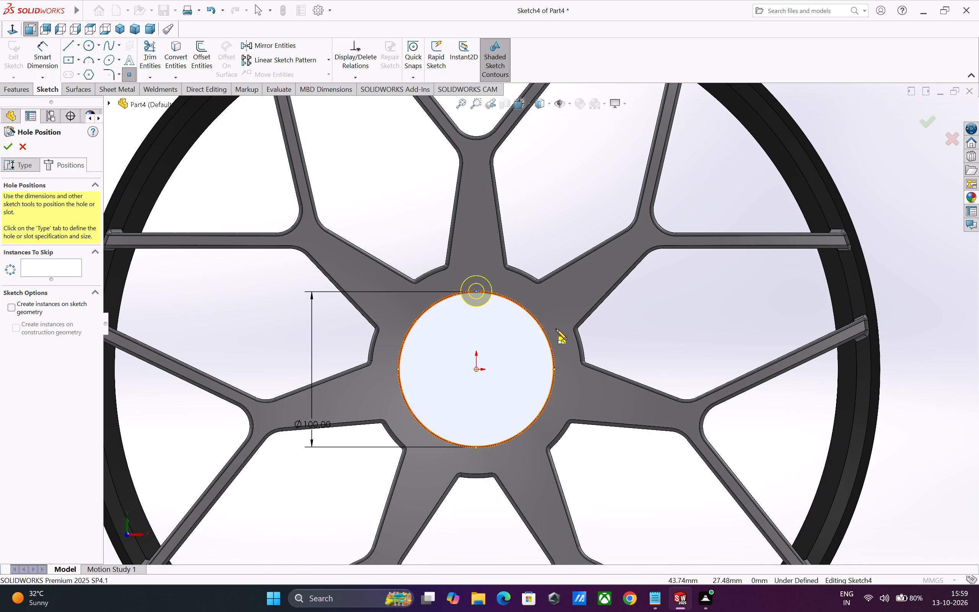
click(40, 54)
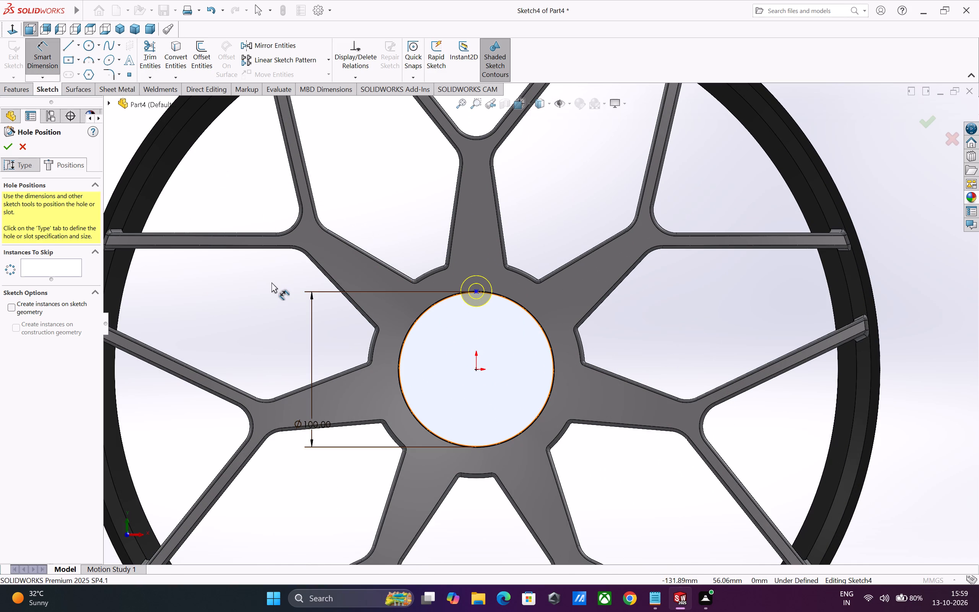
click(80, 47)
click(81, 68)
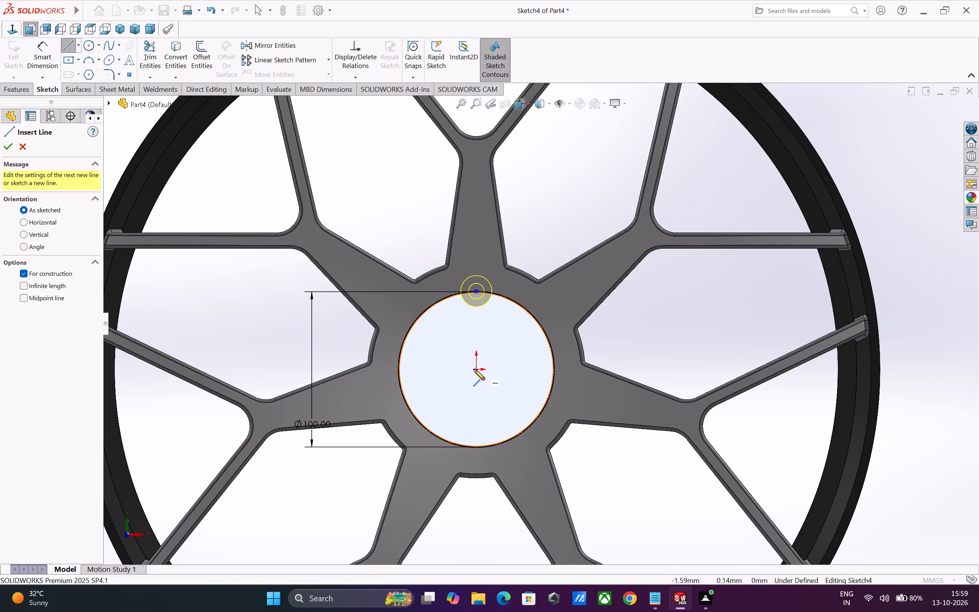
click(476, 370)
click(476, 290)
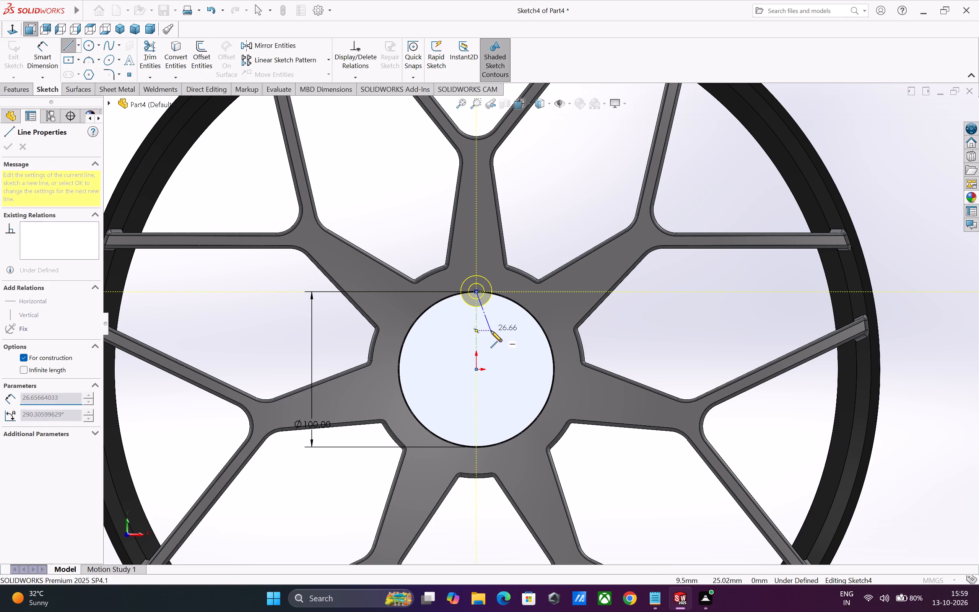
key(Escape)
scroll(487, 319, down, 3)
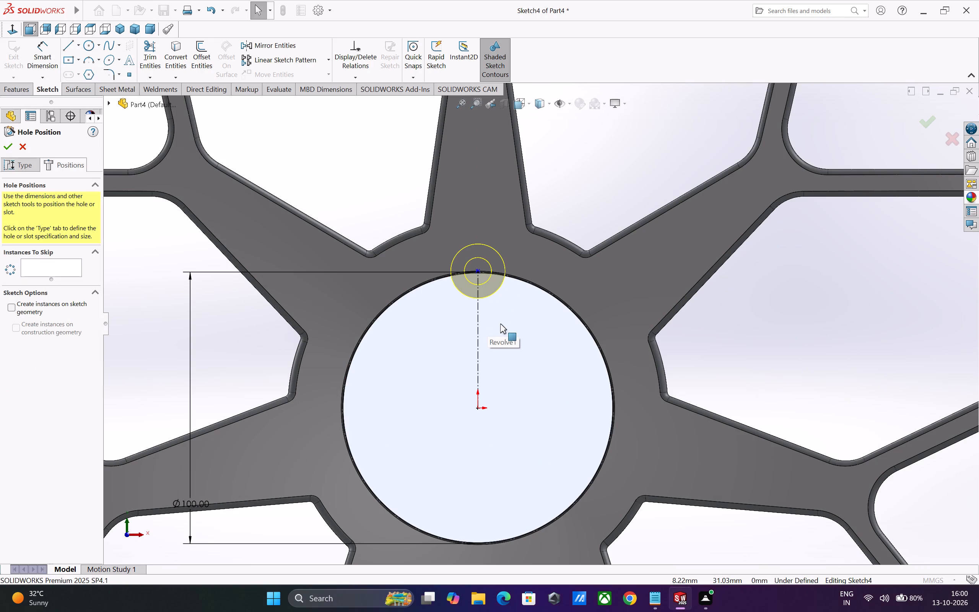
scroll(484, 311, down, 2)
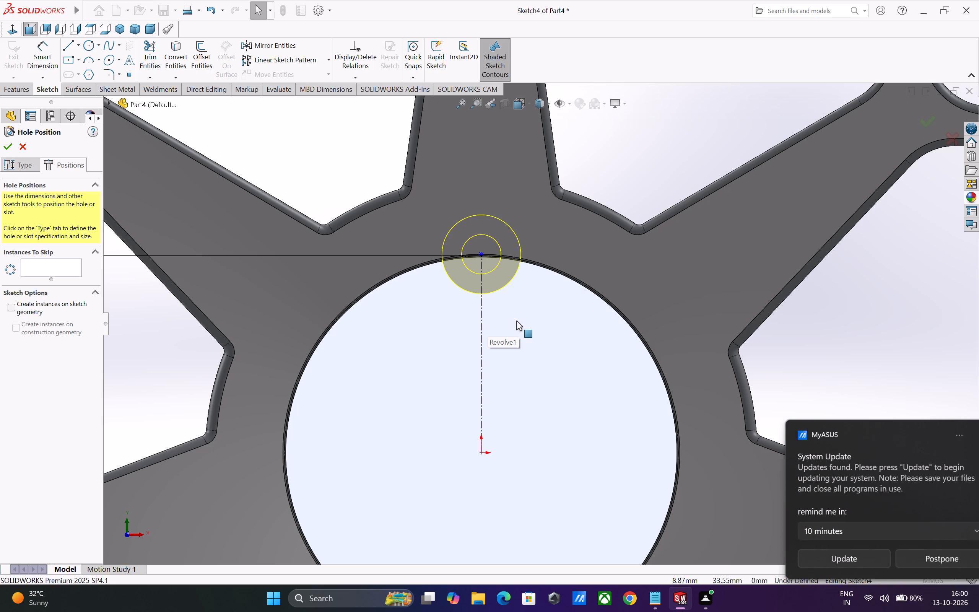
key(Escape)
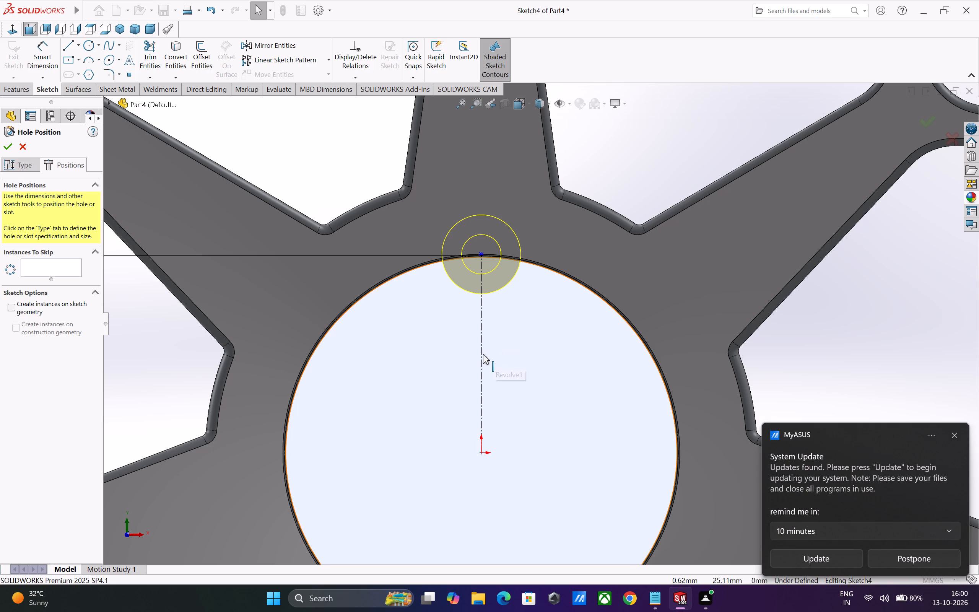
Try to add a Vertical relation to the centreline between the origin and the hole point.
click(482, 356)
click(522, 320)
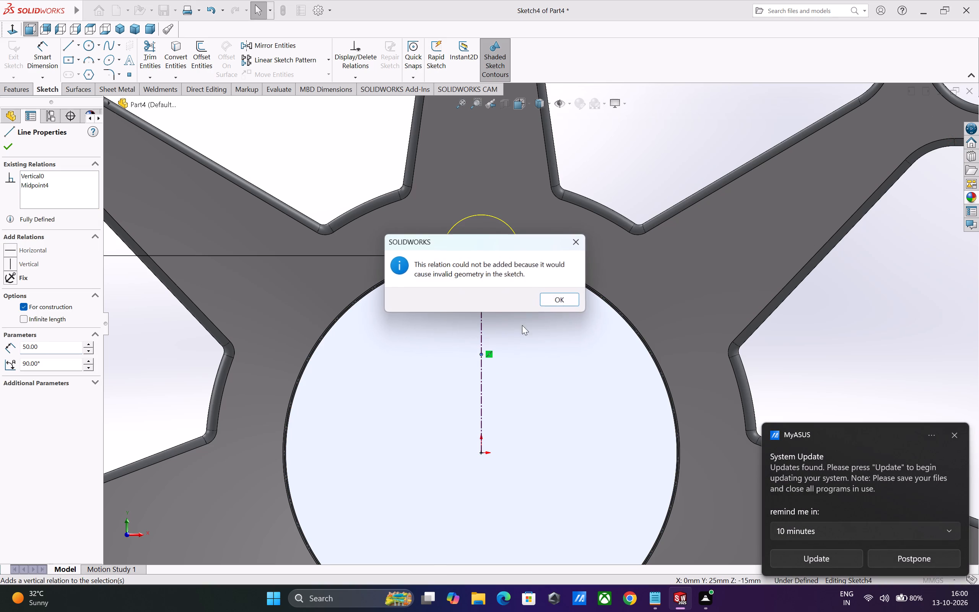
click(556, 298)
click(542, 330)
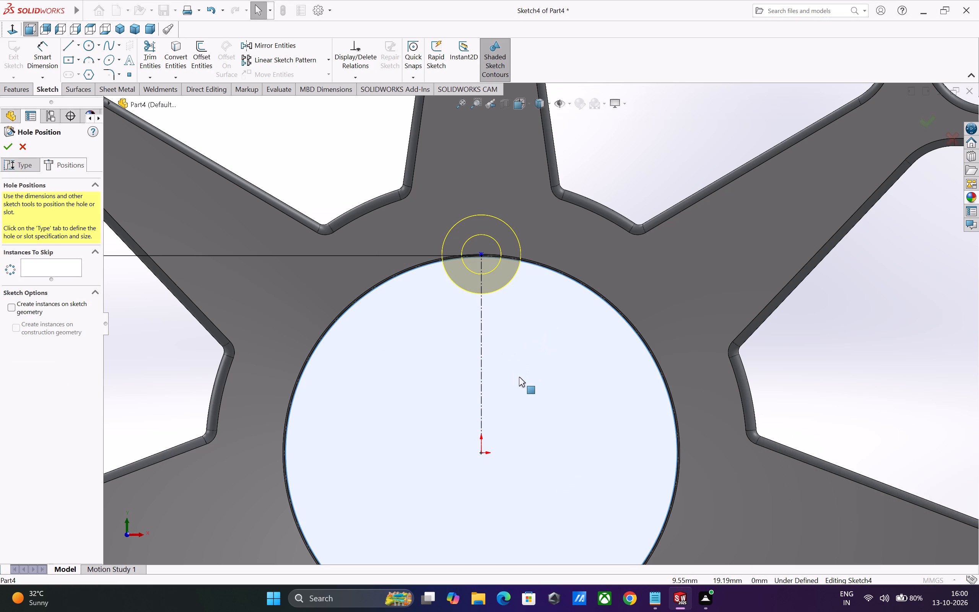
Finish the Hole Wizard feature with a single counterbored hole at the top of the hub circle.
middle_drag(519, 377, 502, 379)
scroll(503, 379, up, 3)
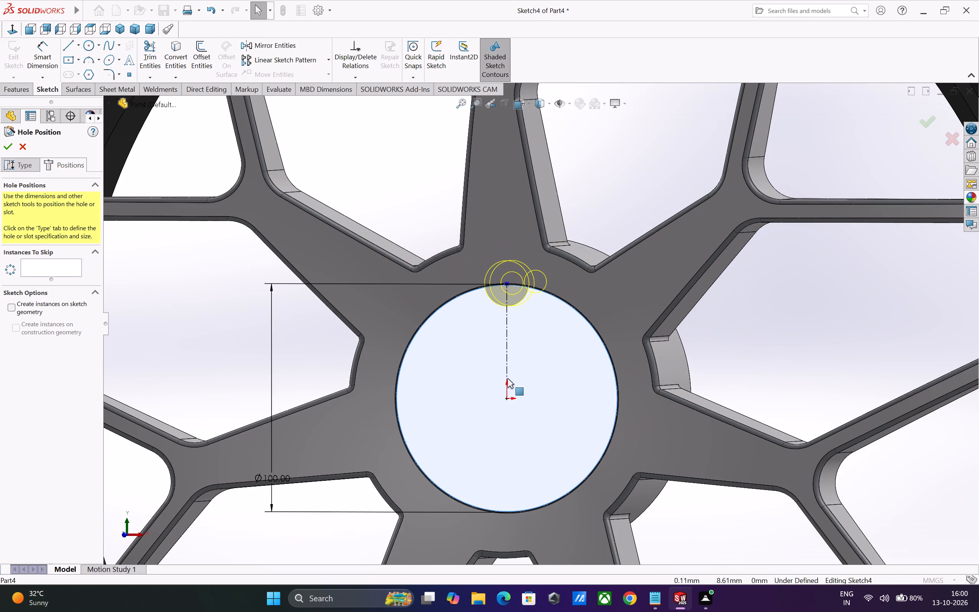
click(8, 148)
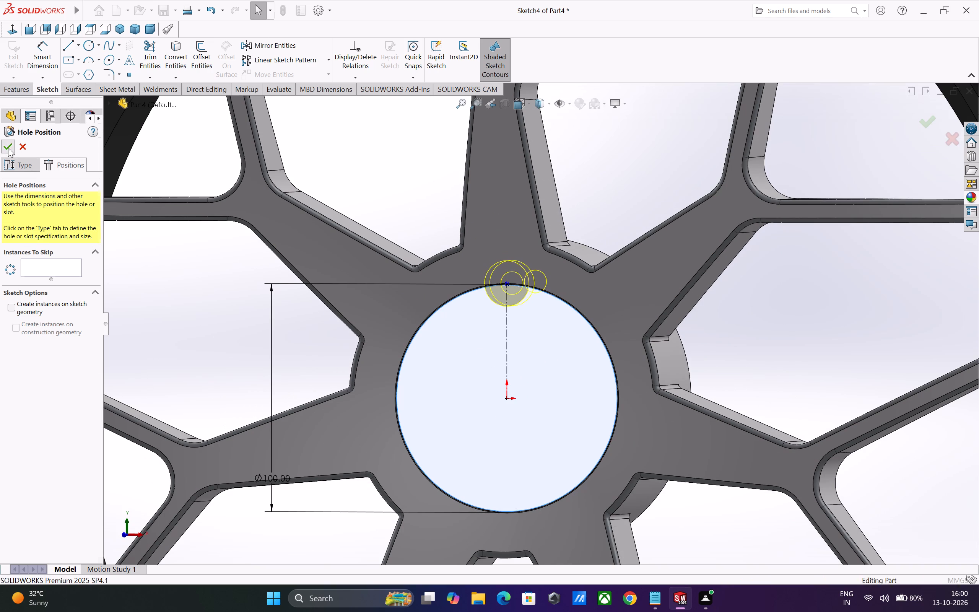
Examine the counterbored hole where it meets the hub-centre face and surrounding spoke disc, from several angles and distances.
scroll(371, 312, up, 2)
click(357, 318)
scroll(362, 320, up, 1)
middle_drag(362, 321, 361, 321)
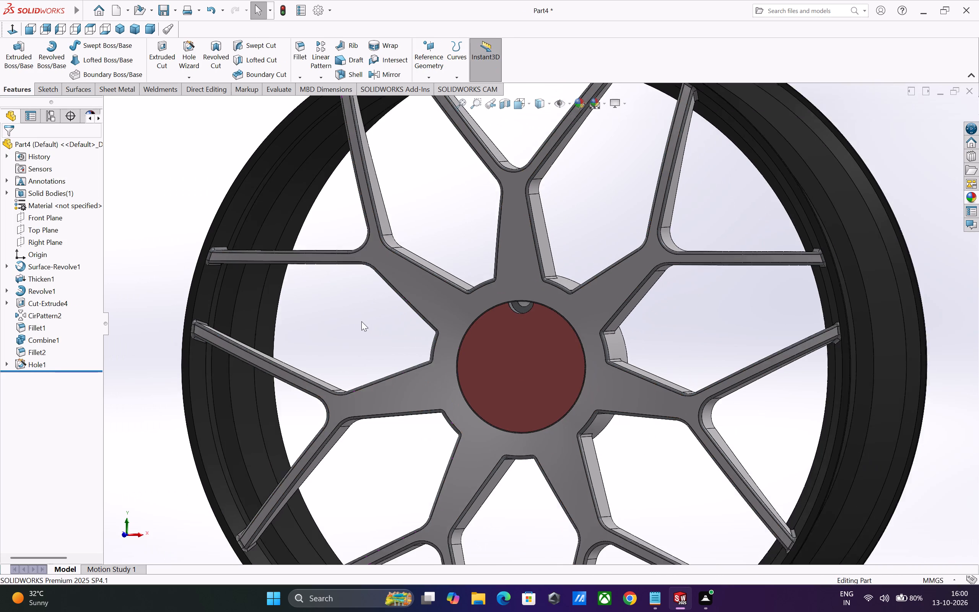
middle_drag(361, 321, 379, 303)
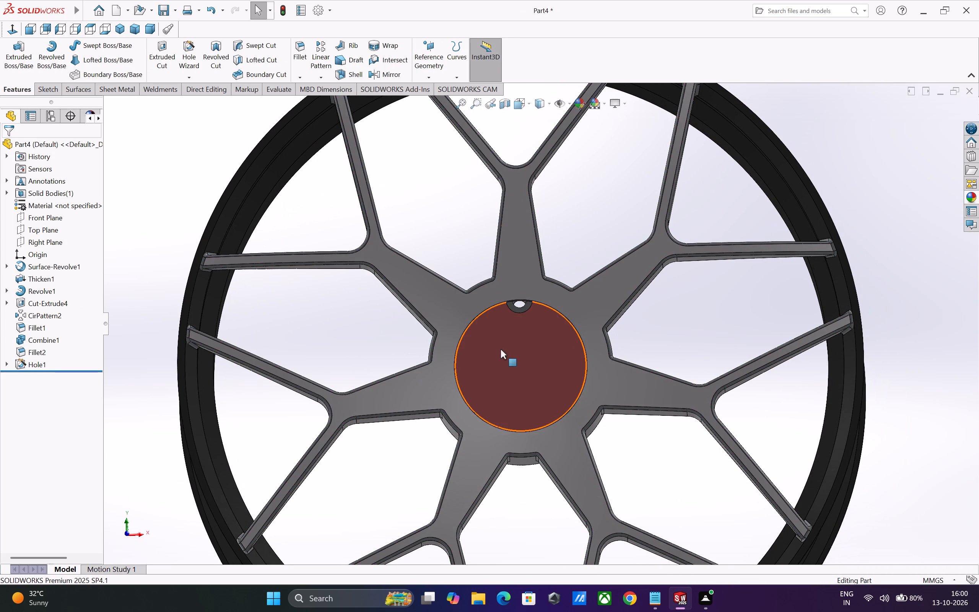
middle_drag(501, 349, 491, 203)
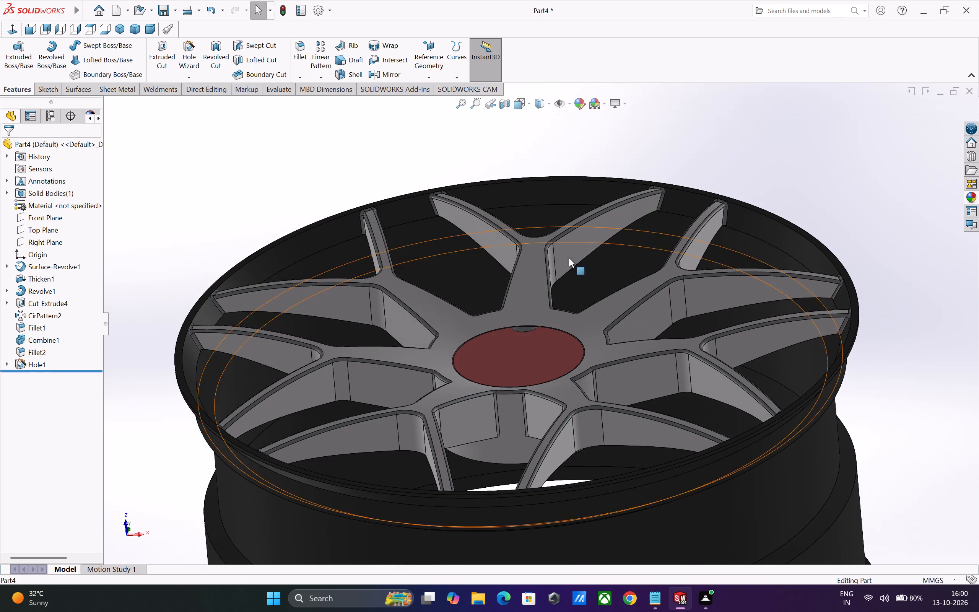
scroll(507, 337, down, 7)
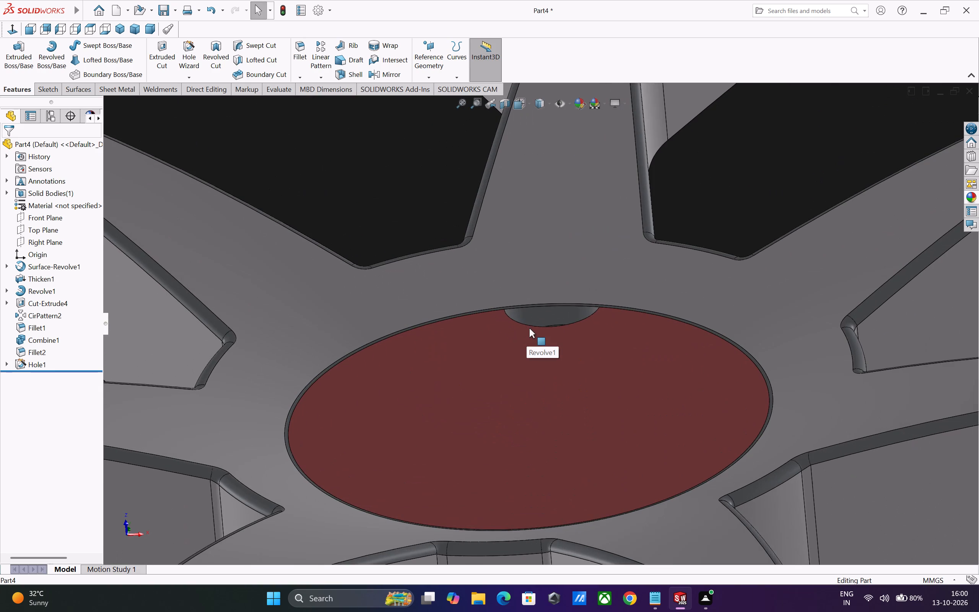
scroll(529, 328, down, 1)
middle_drag(545, 336, 513, 343)
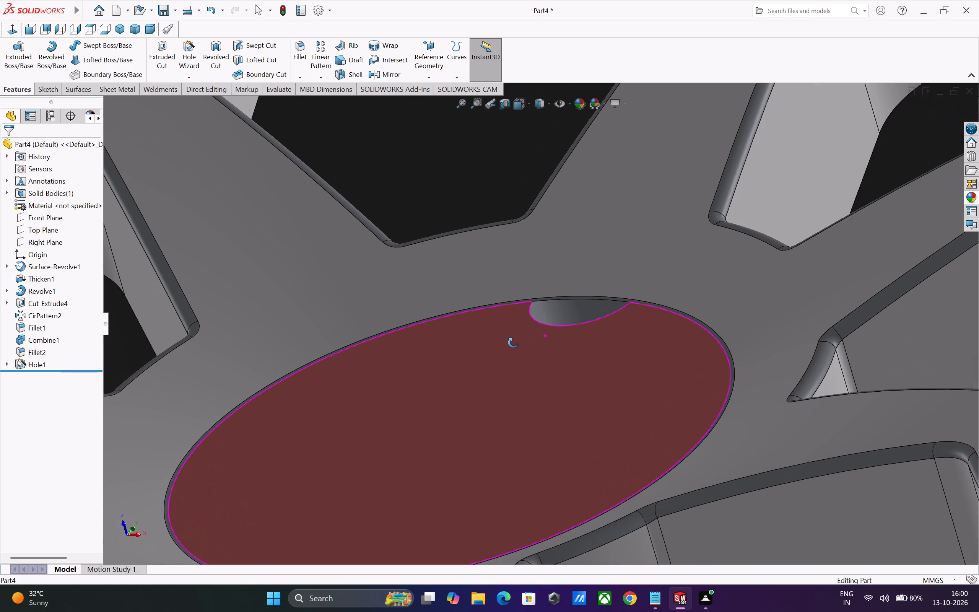
middle_drag(513, 343, 533, 353)
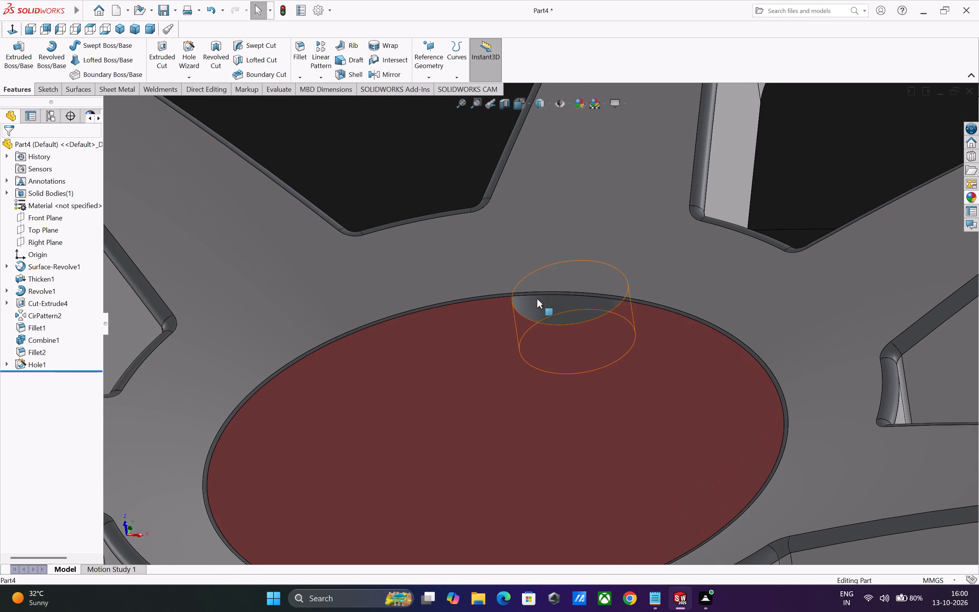
middle_drag(545, 342, 543, 375)
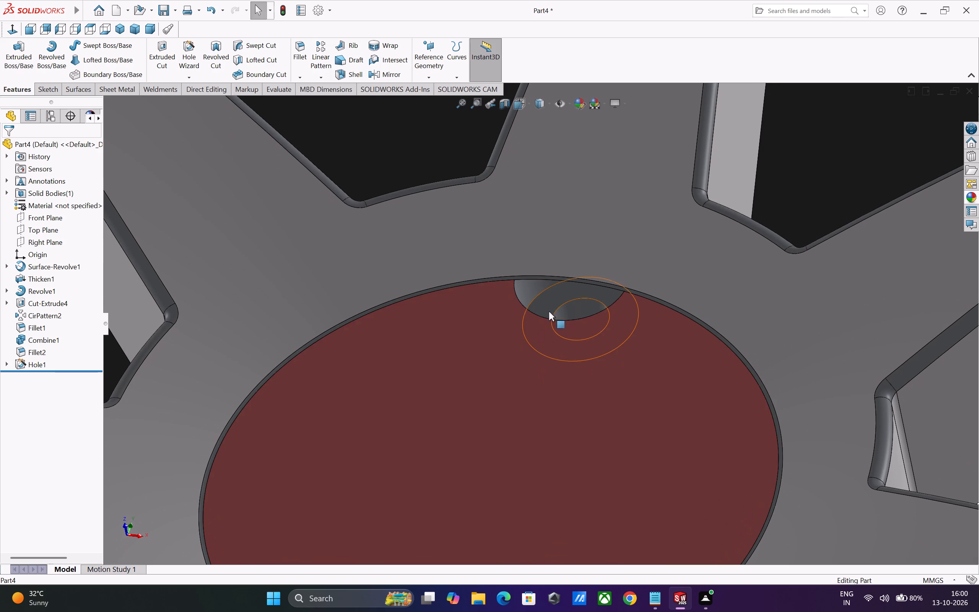
Start a sketch on the counterbore's flat floor and convert that face's edges into sketch geometry.
click(549, 305)
click(595, 286)
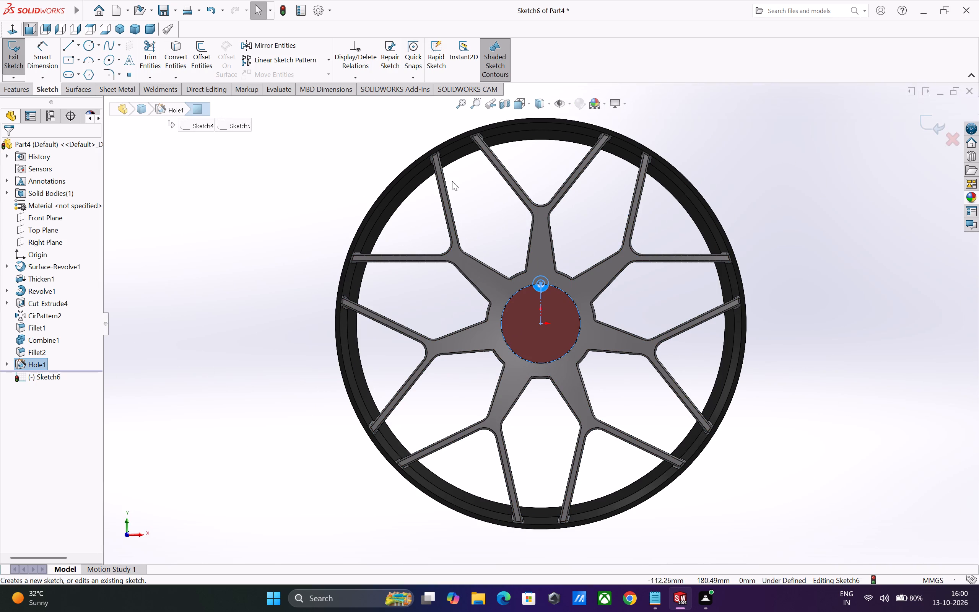
click(176, 56)
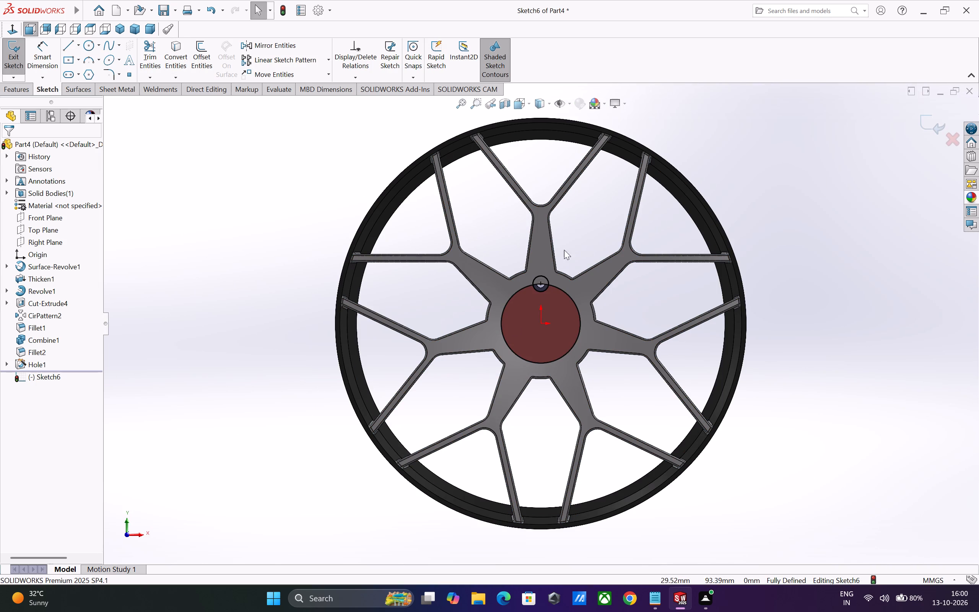
Cut-extrude the converted counterbore outline Through All, reversed so it cuts outward through the front of the hub.
scroll(563, 270, down, 2)
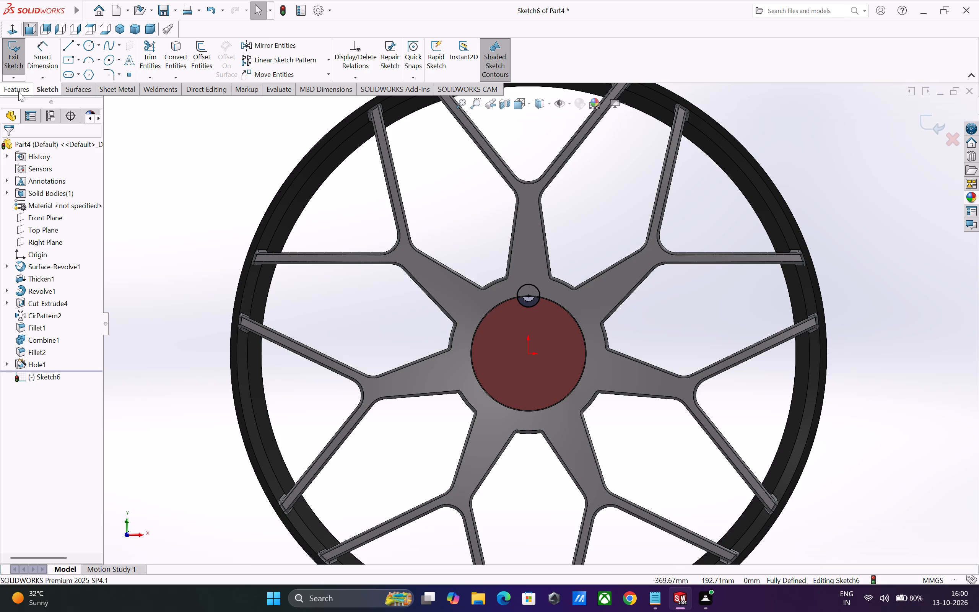
drag(12, 89, 16, 89)
click(158, 59)
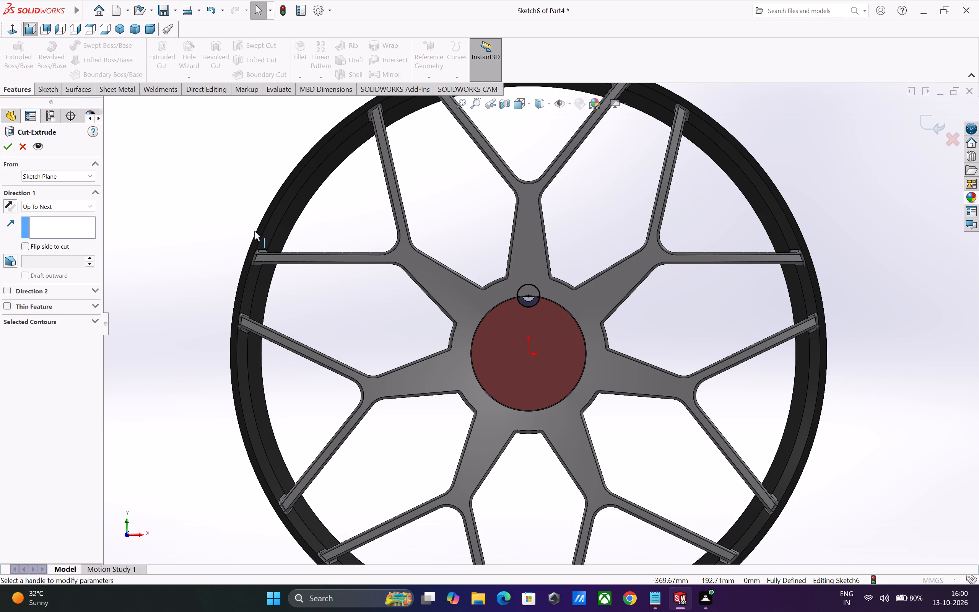
click(81, 203)
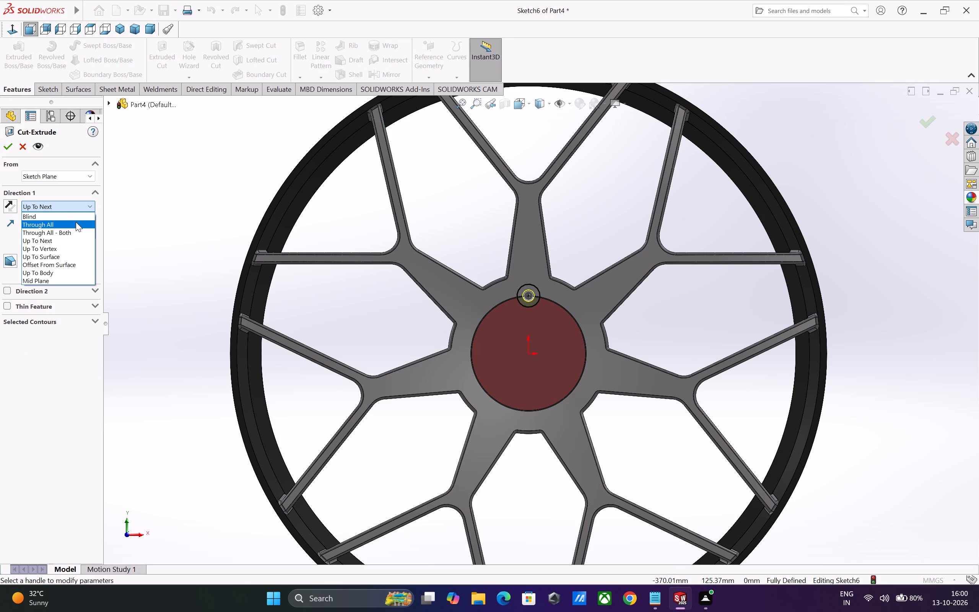
click(76, 222)
middle_drag(241, 296, 172, 292)
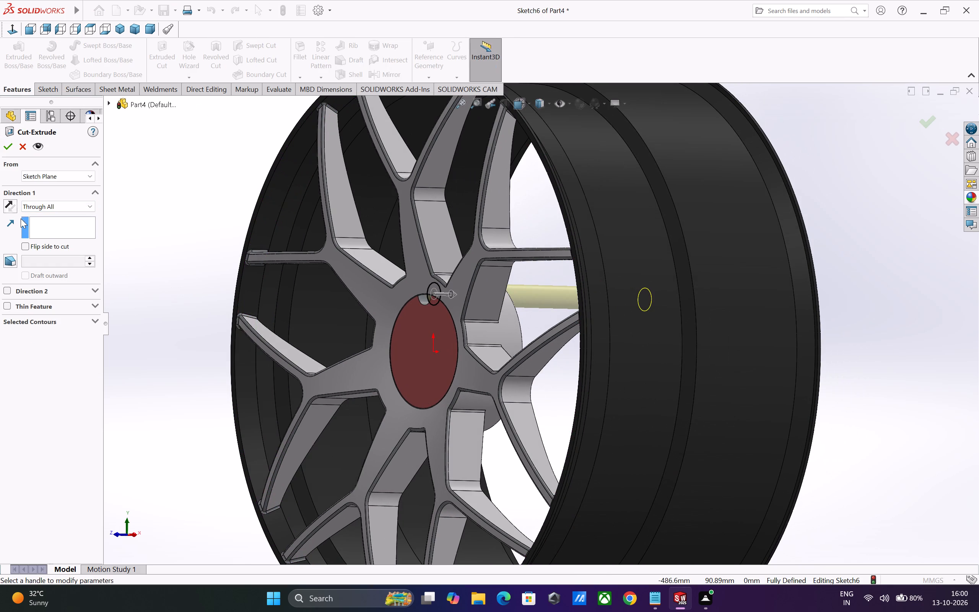
click(11, 207)
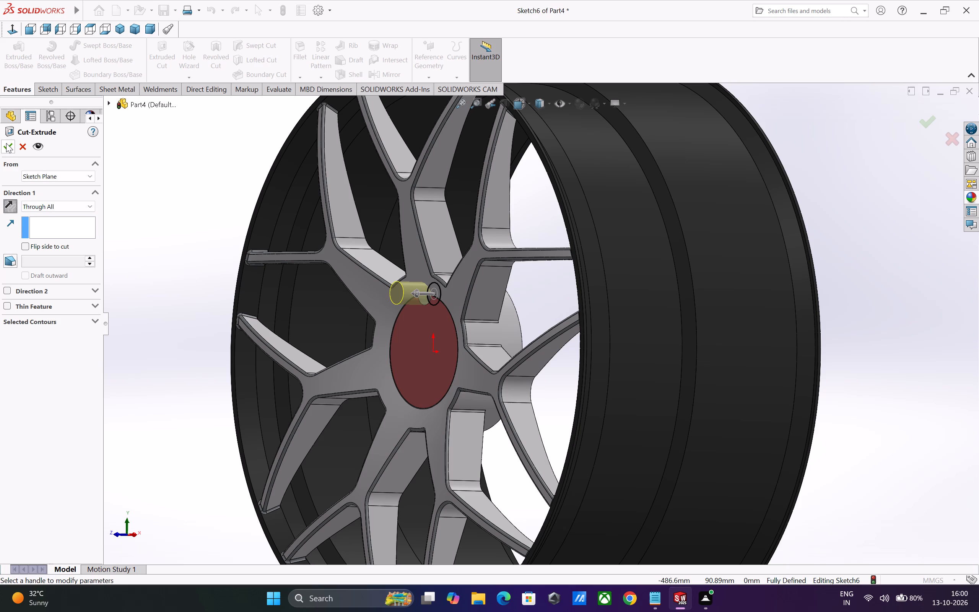
click(6, 143)
click(145, 258)
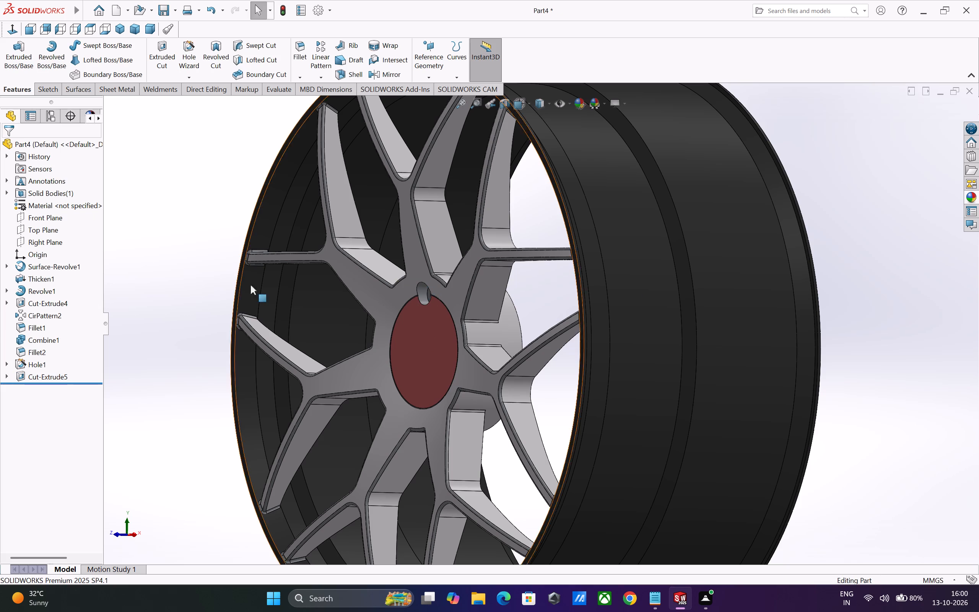
Examine the extended counterbore opening where it crosses the hub-centre face and the surrounding spoke disc.
middle_drag(278, 291, 356, 292)
scroll(572, 295, down, 2)
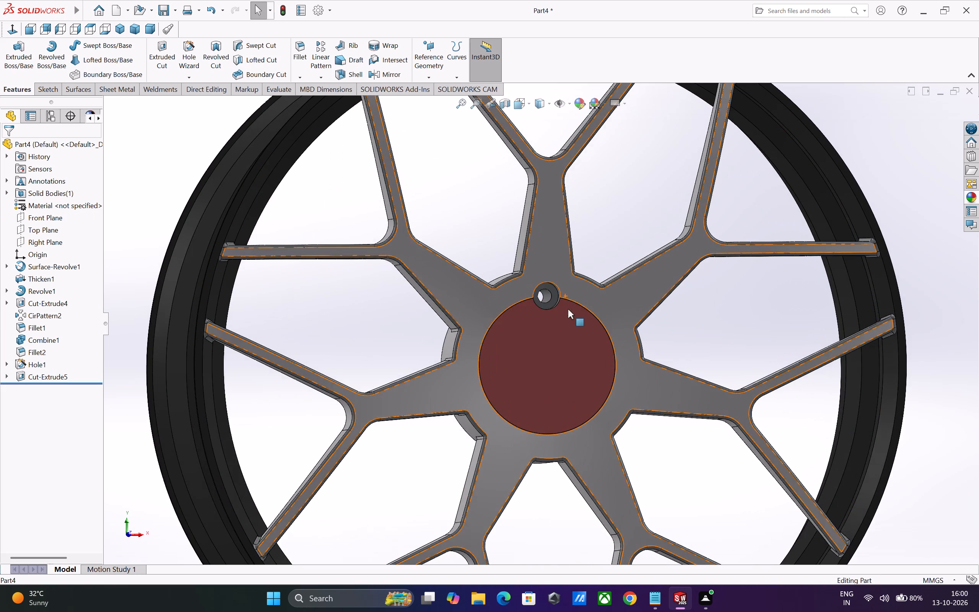
middle_drag(565, 327, 558, 328)
scroll(556, 308, down, 1)
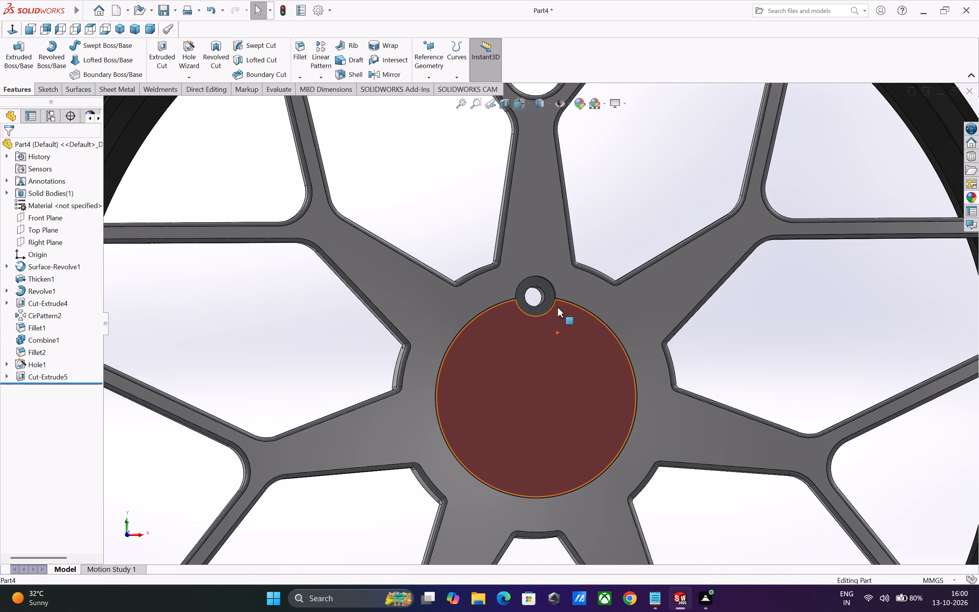
middle_drag(557, 309, 527, 318)
scroll(530, 314, down, 2)
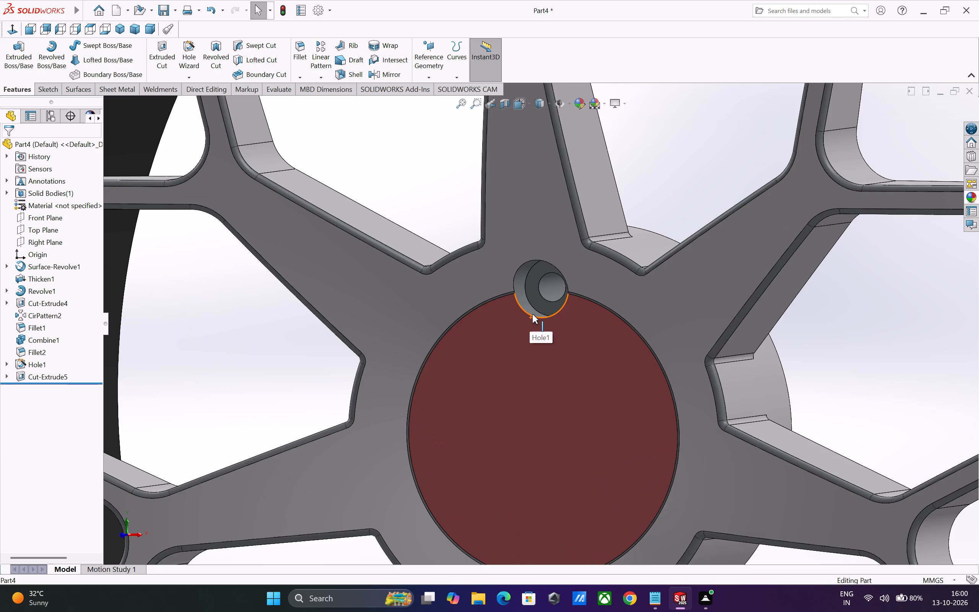
scroll(532, 314, down, 1)
scroll(529, 327, up, 2)
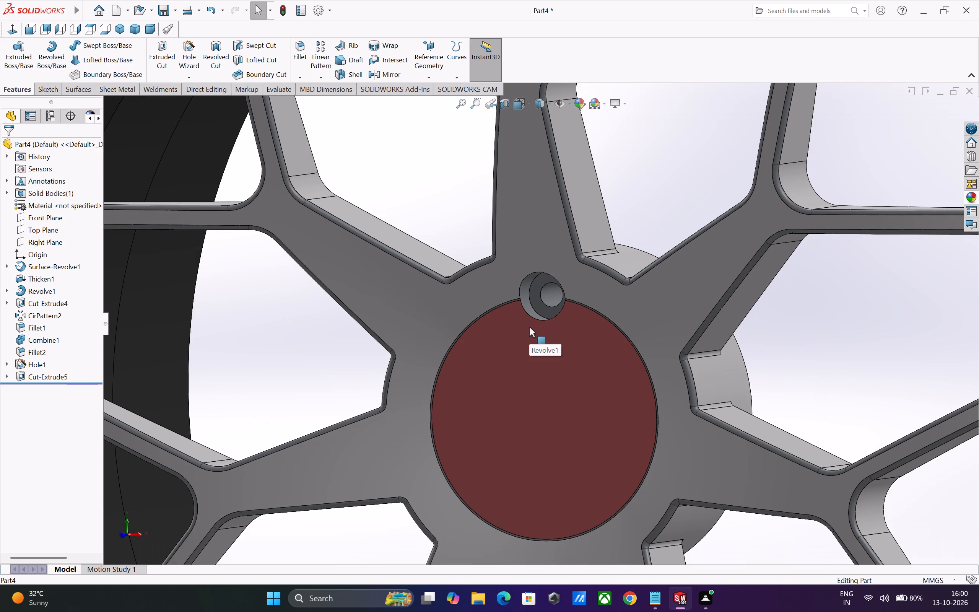
Start a circular feature pattern and use the hub's outer cylindrical face as its rotation reference.
click(322, 78)
click(342, 104)
scroll(462, 294, up, 1)
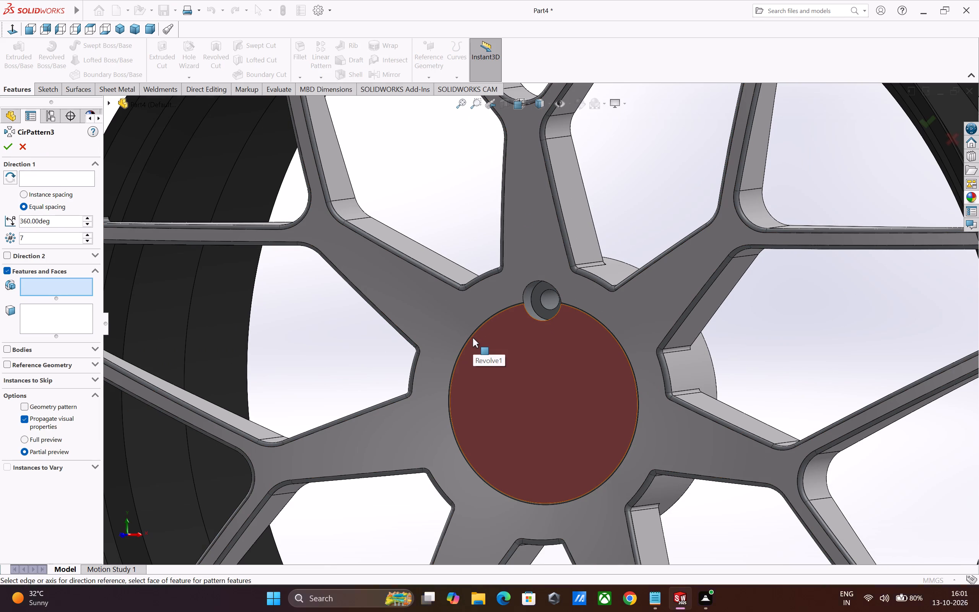
click(678, 365)
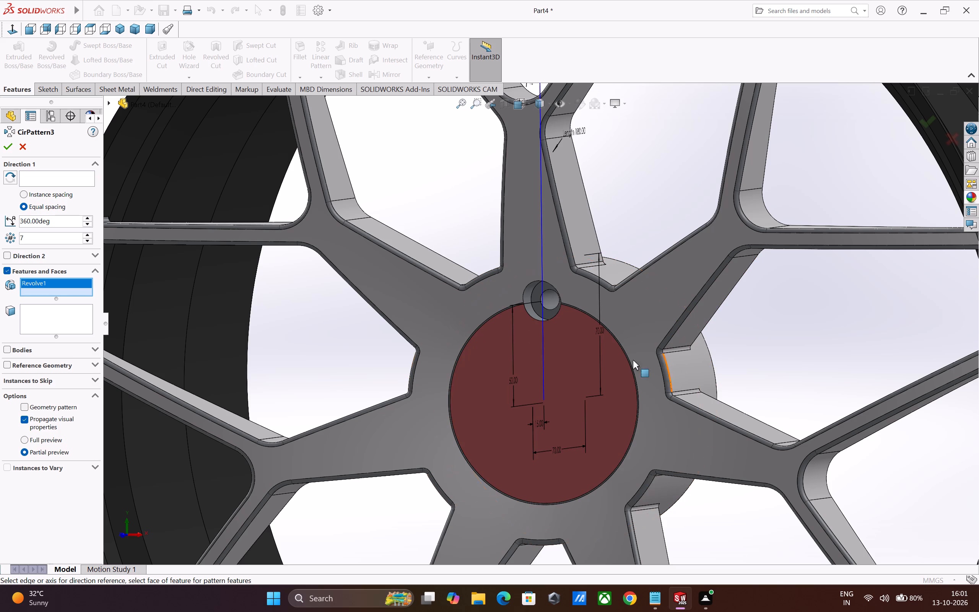
right_click(63, 285)
click(78, 290)
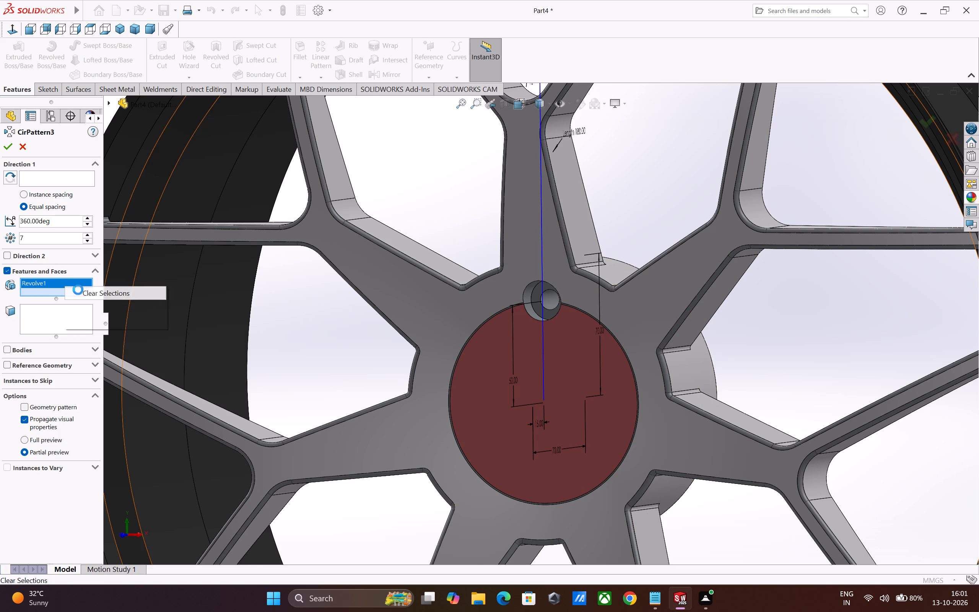
click(57, 178)
click(689, 371)
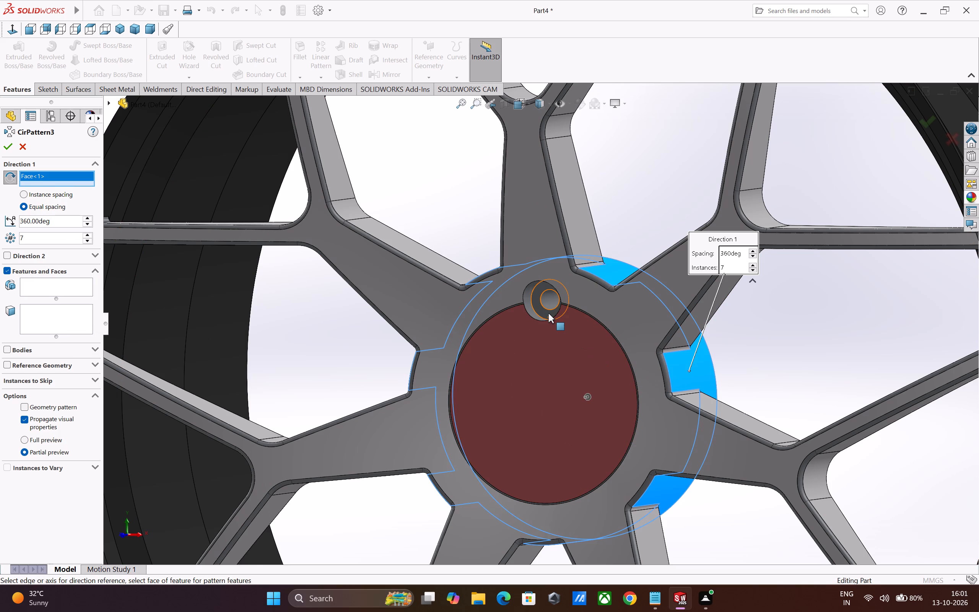
click(543, 309)
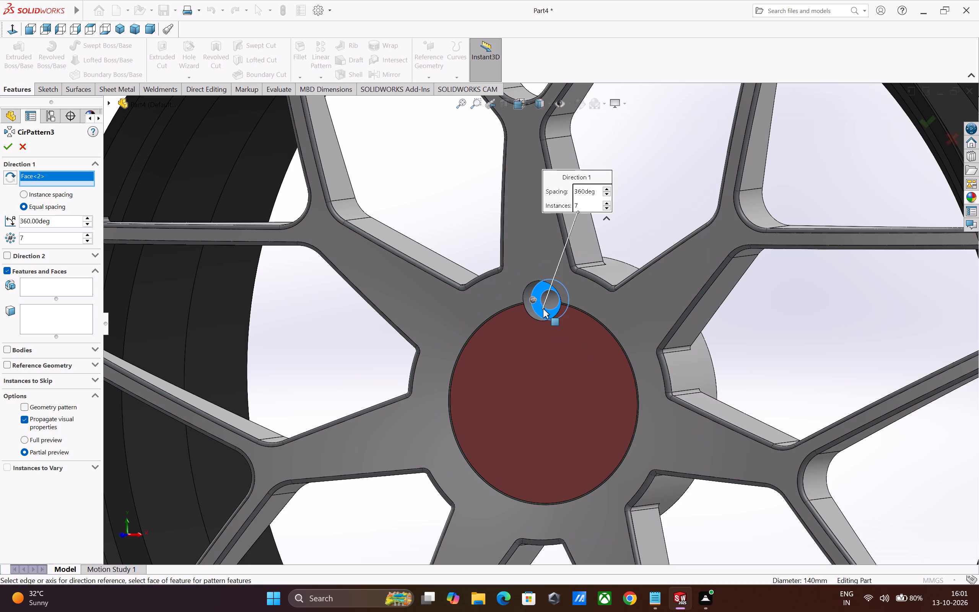
right_click(67, 184)
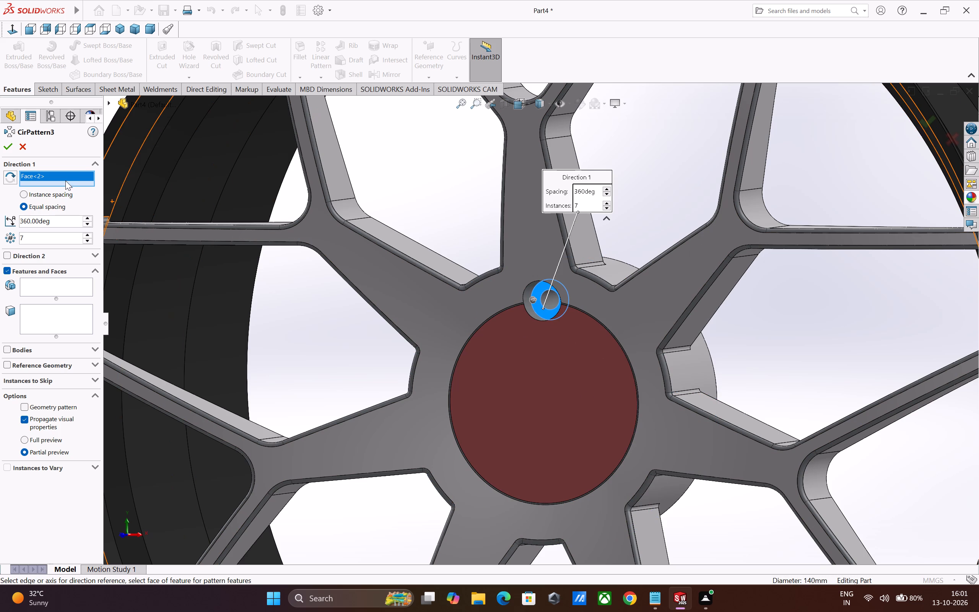
right_click(65, 179)
click(67, 183)
click(691, 371)
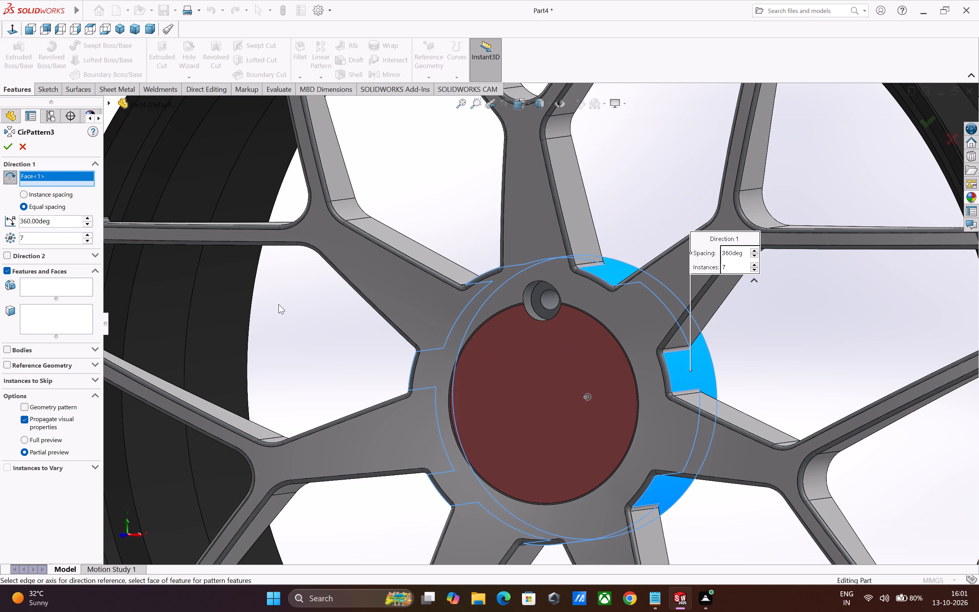
Pattern the counterbored hole together with its extruded cut as 5 equally spaced instances over 360 degrees.
click(65, 284)
click(545, 301)
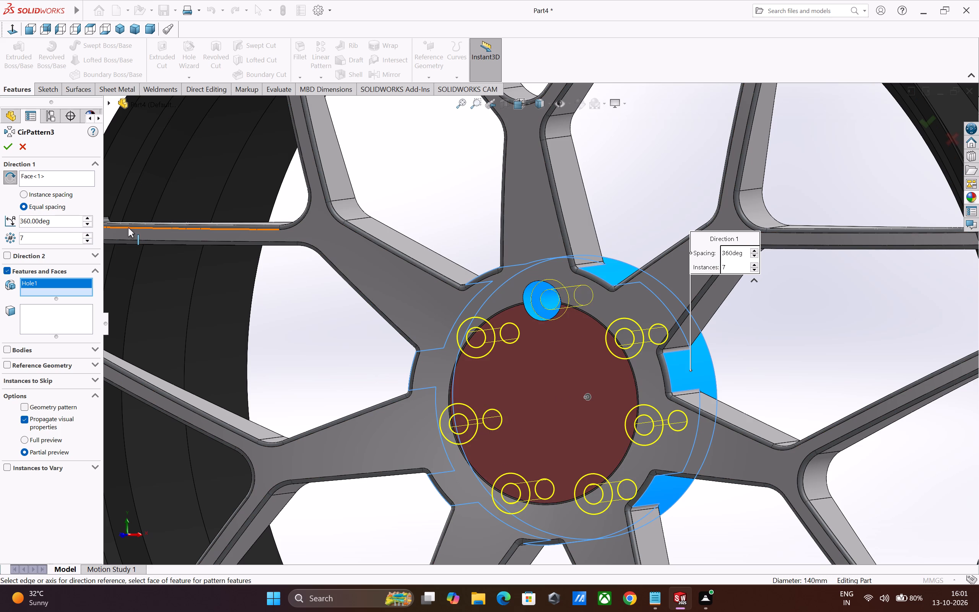
double_click(65, 240)
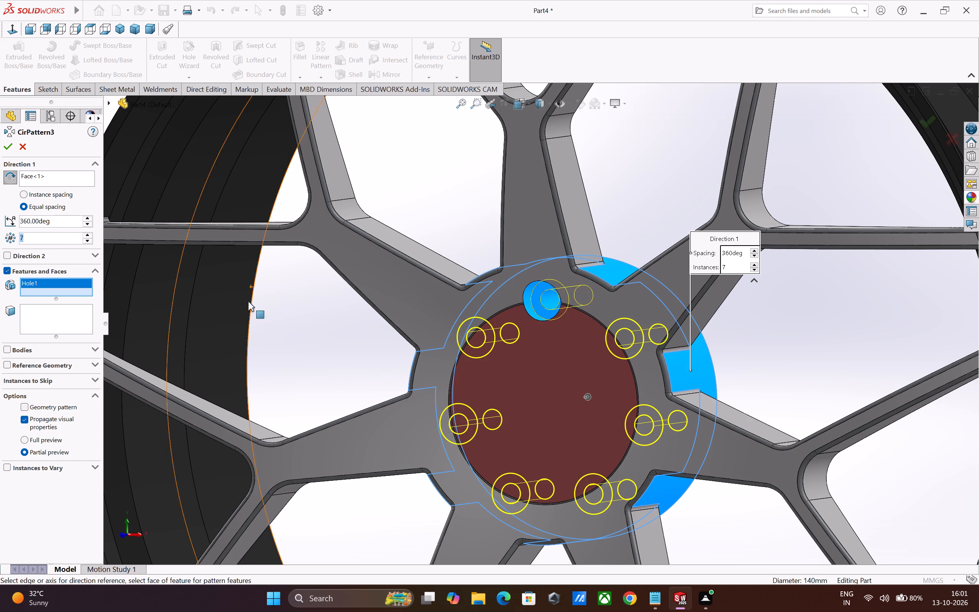
key(5)
key(Return)
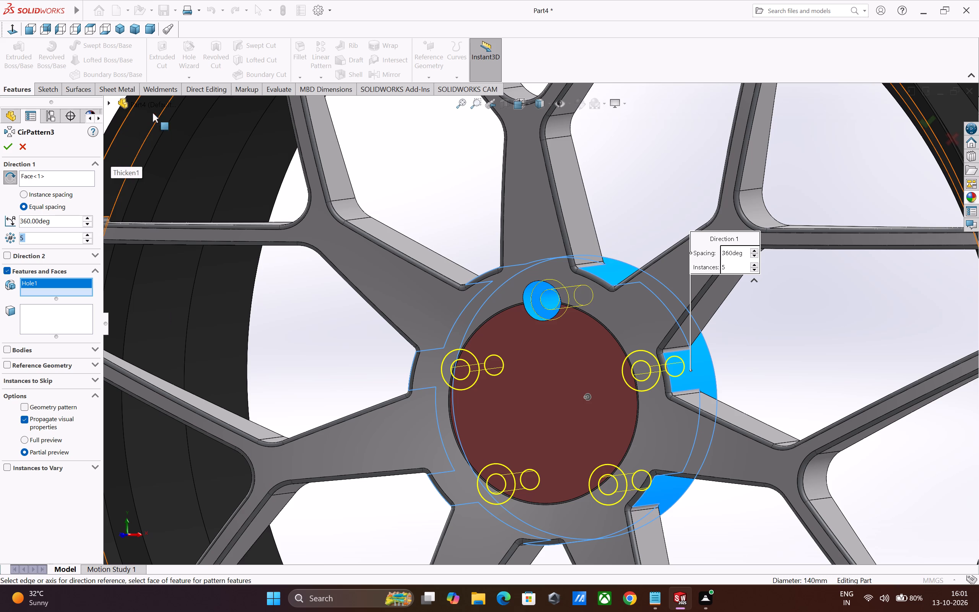
click(110, 103)
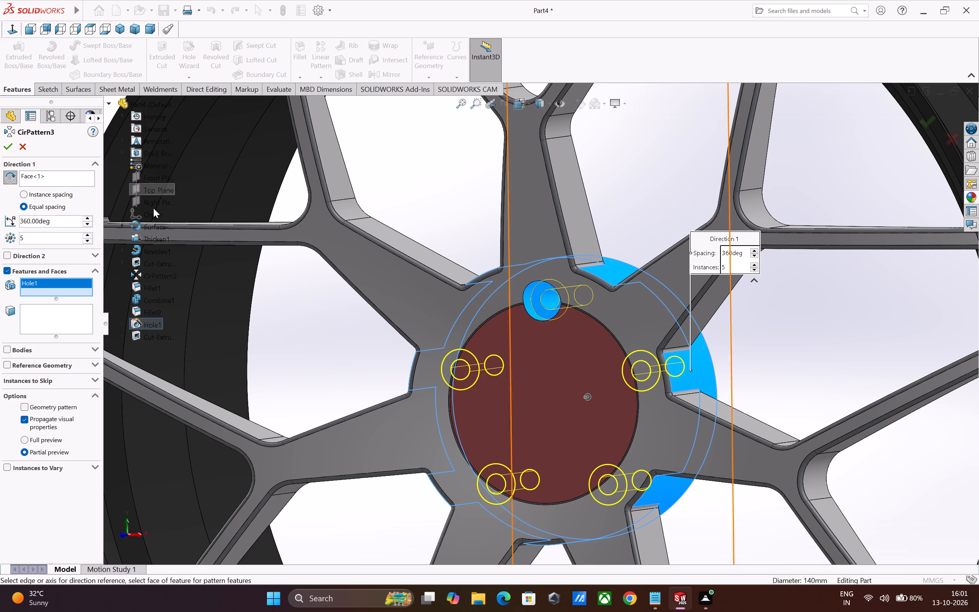
ctrl+click(165, 335)
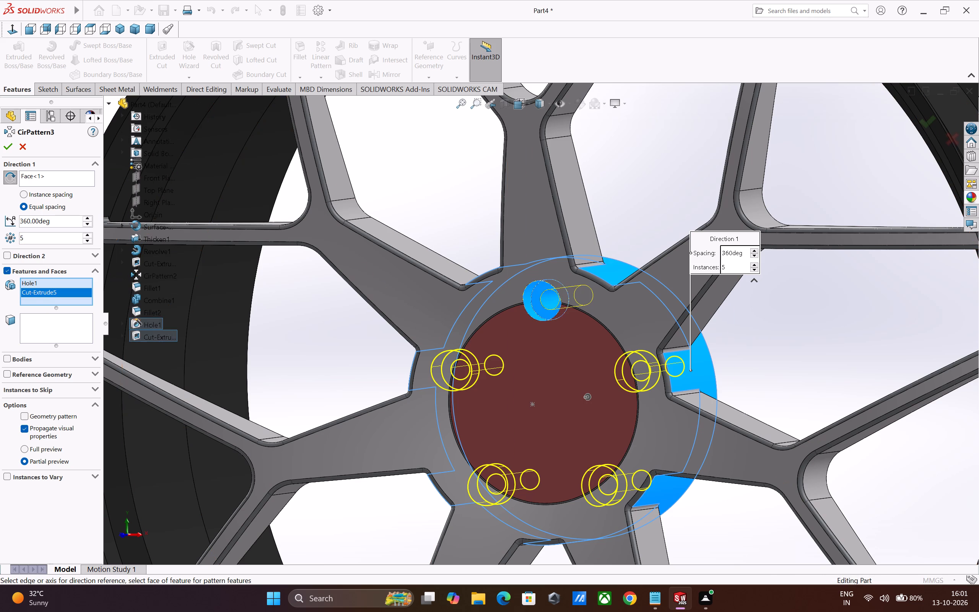
click(7, 143)
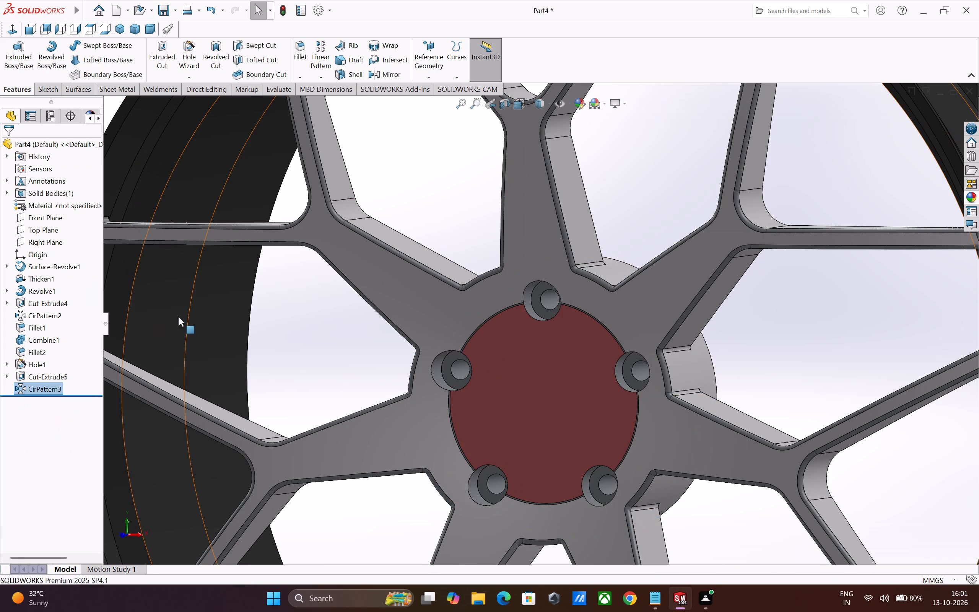
Inspect the patterned counterbored holes around the hub from several angles and distances.
scroll(178, 317, up, 2)
click(168, 372)
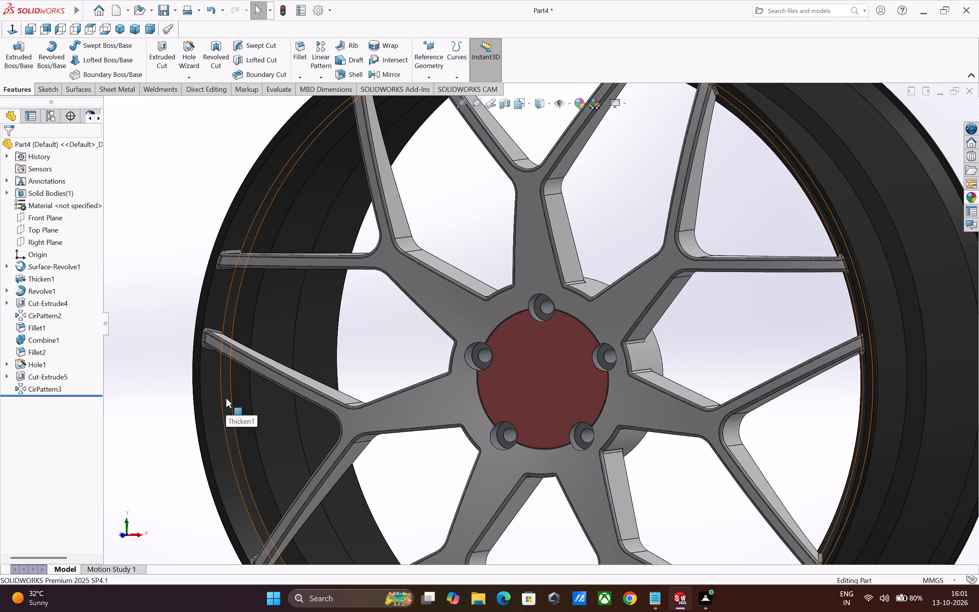
scroll(324, 416, up, 1)
scroll(374, 420, up, 1)
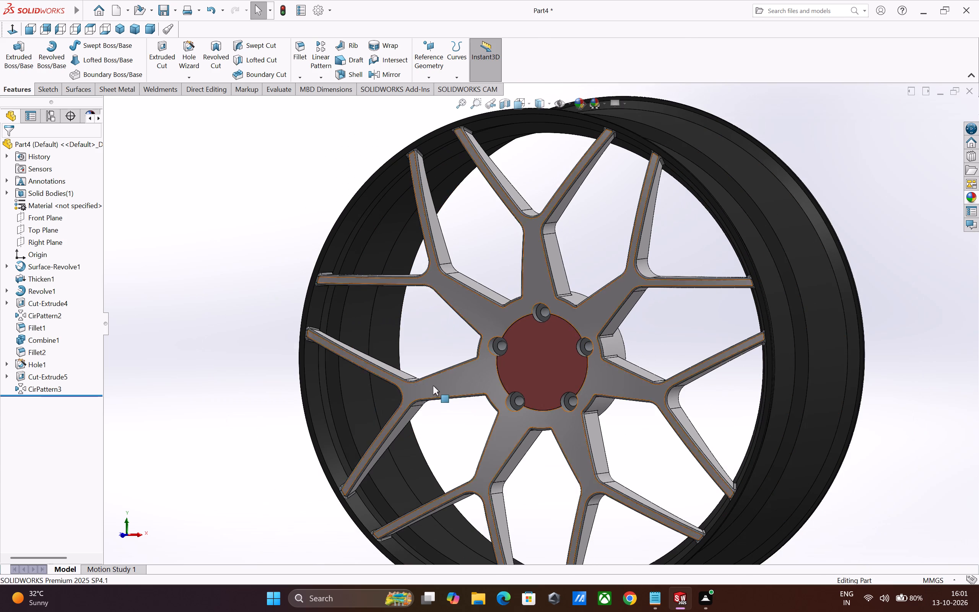
scroll(531, 344, down, 2)
middle_drag(453, 375, 480, 376)
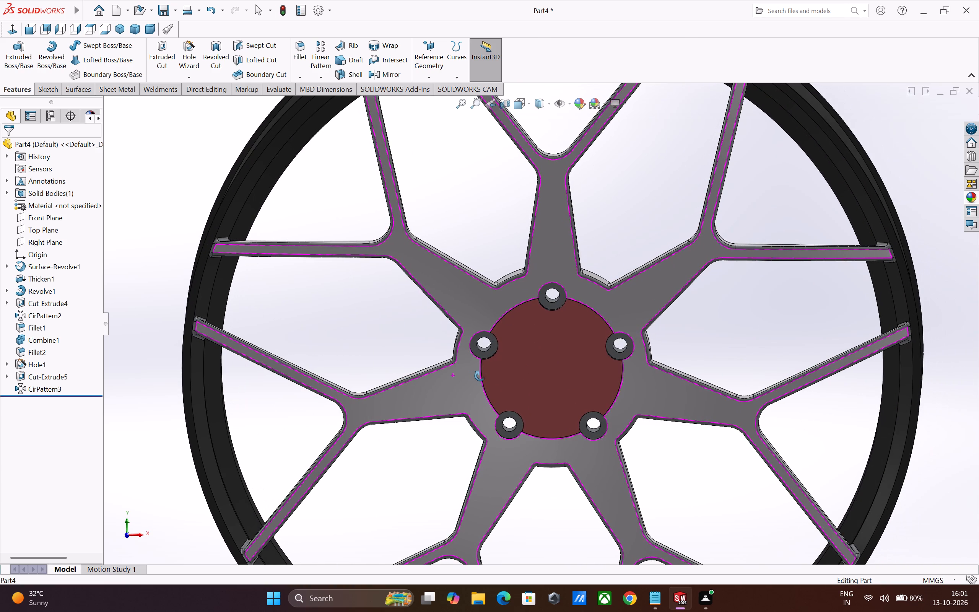
middle_drag(480, 376, 487, 377)
scroll(572, 365, up, 2)
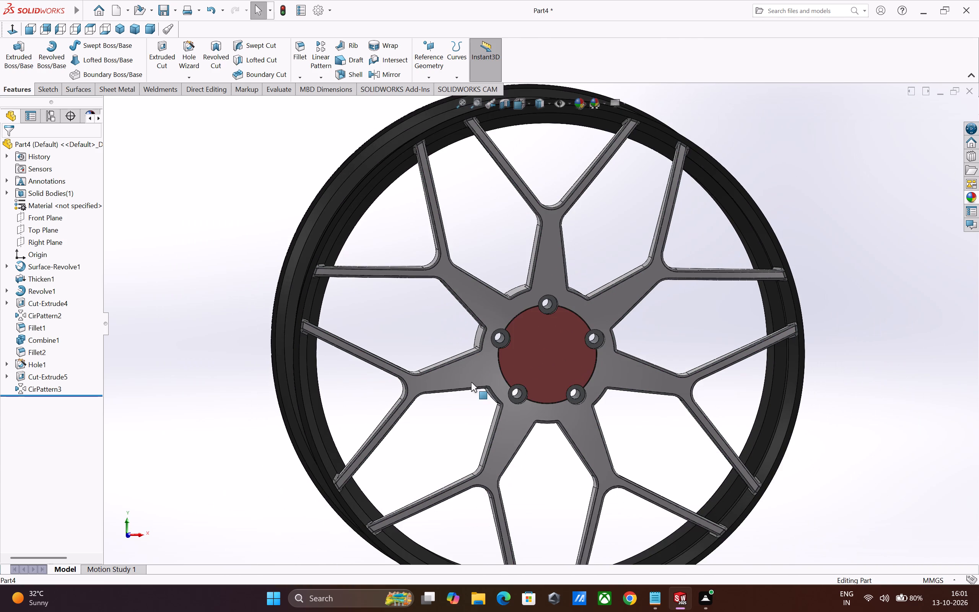
scroll(471, 382, down, 2)
middle_drag(482, 363, 495, 371)
scroll(668, 356, up, 1)
scroll(616, 318, down, 3)
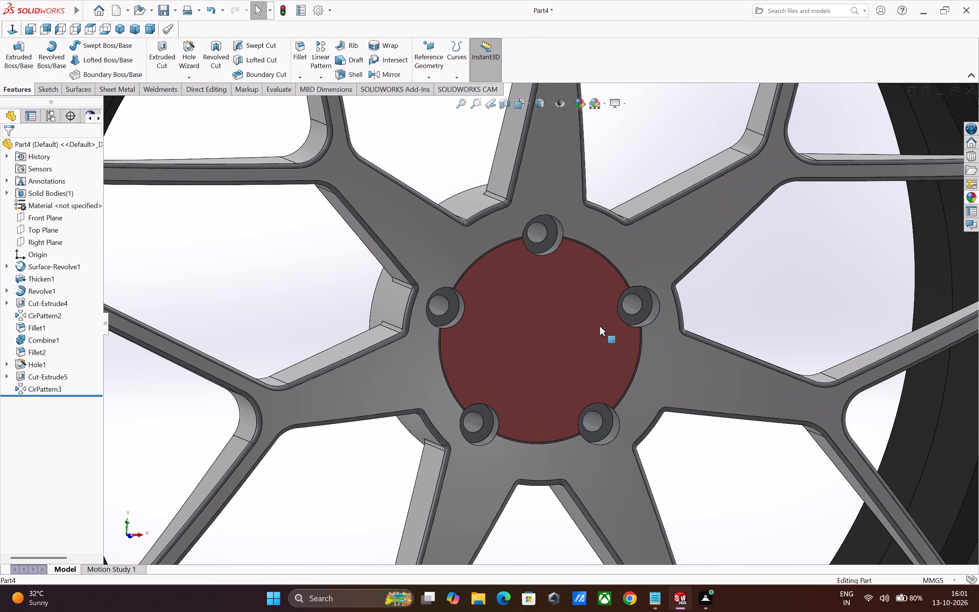
scroll(600, 326, down, 1)
middle_drag(598, 328, 587, 333)
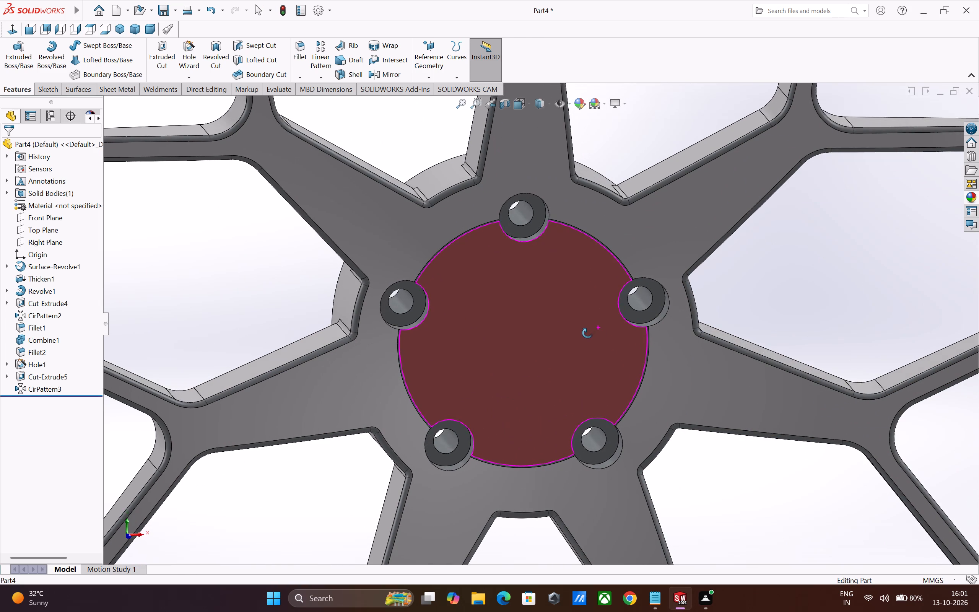
middle_drag(587, 333, 583, 335)
scroll(553, 332, down, 2)
middle_drag(546, 355, 537, 335)
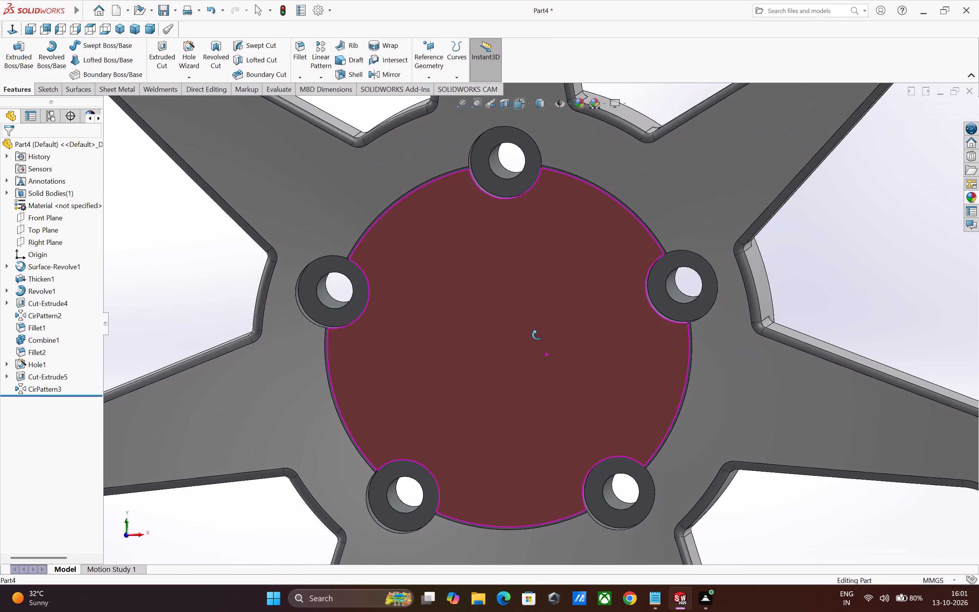
middle_drag(537, 335, 528, 319)
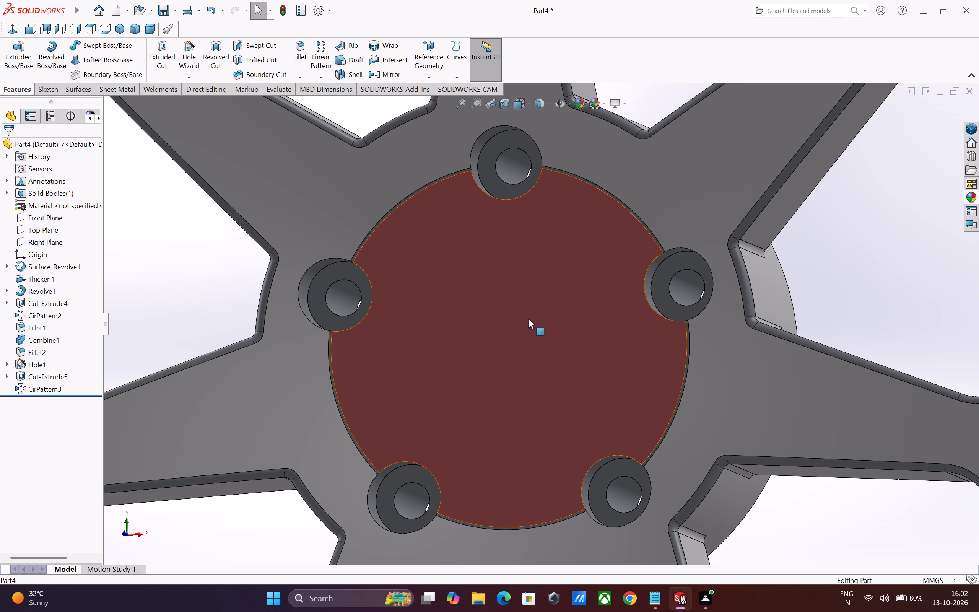
scroll(529, 317, up, 1)
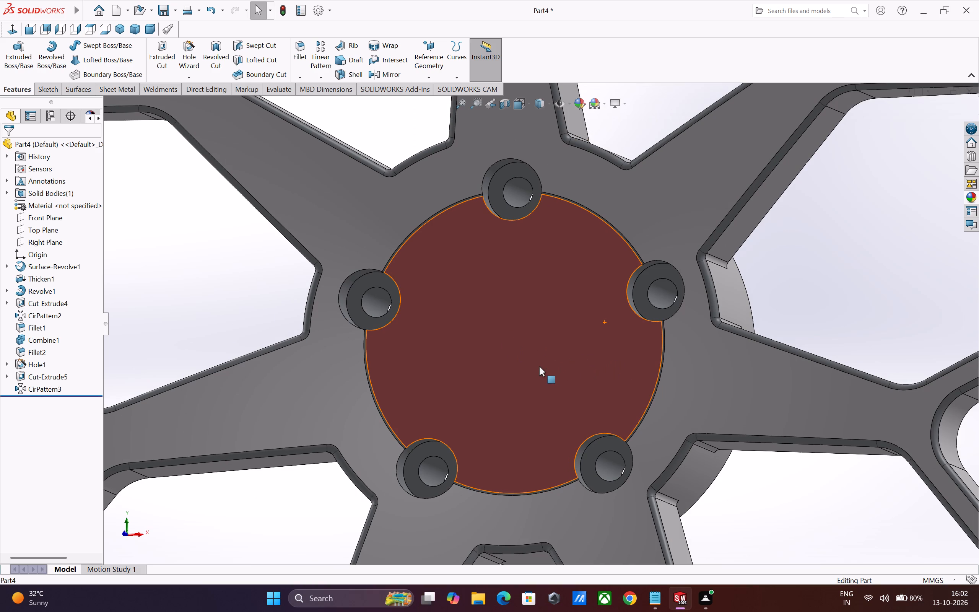
middle_drag(545, 366, 551, 365)
scroll(551, 365, up, 2)
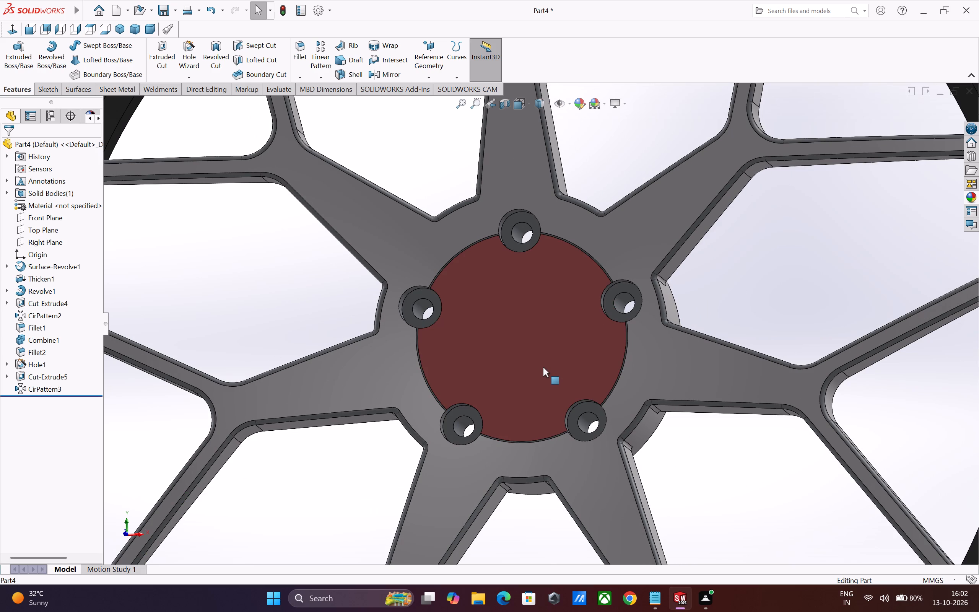
Start a sketch on the hub-centre face and draw two origin-centred circles, one about 64 mm in diameter and a much smaller one inside.
click(543, 367)
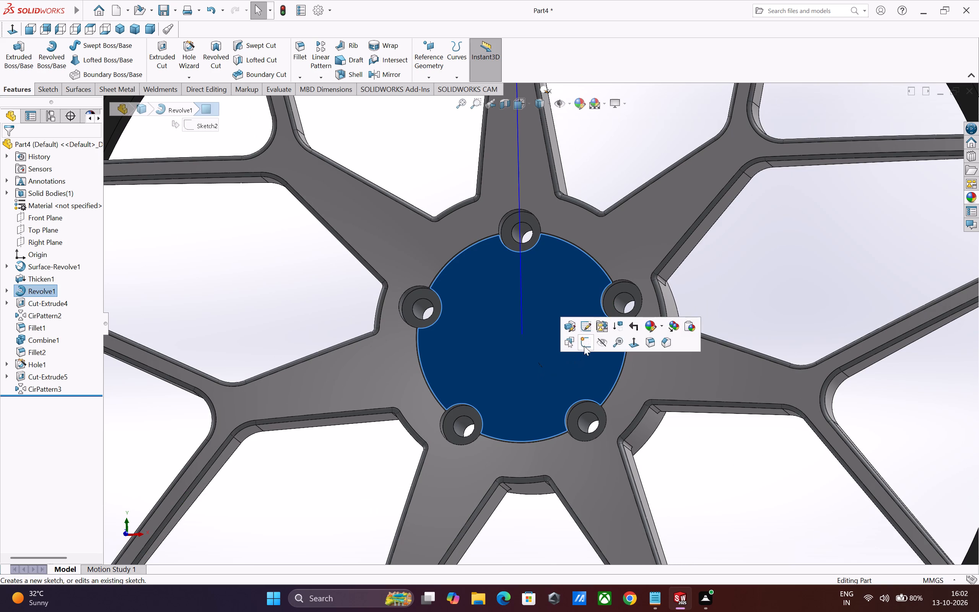
click(584, 346)
scroll(561, 320, down, 3)
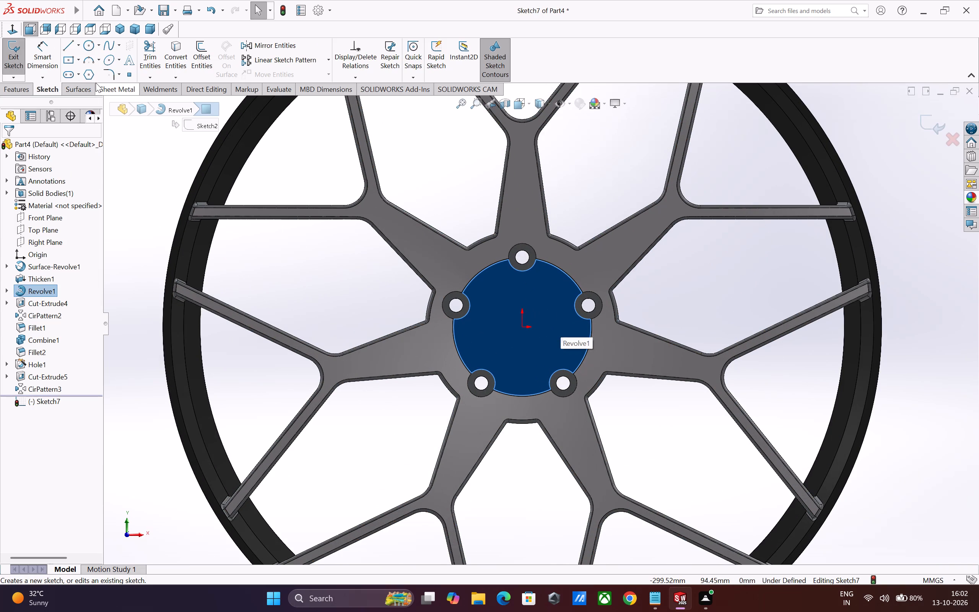
click(89, 43)
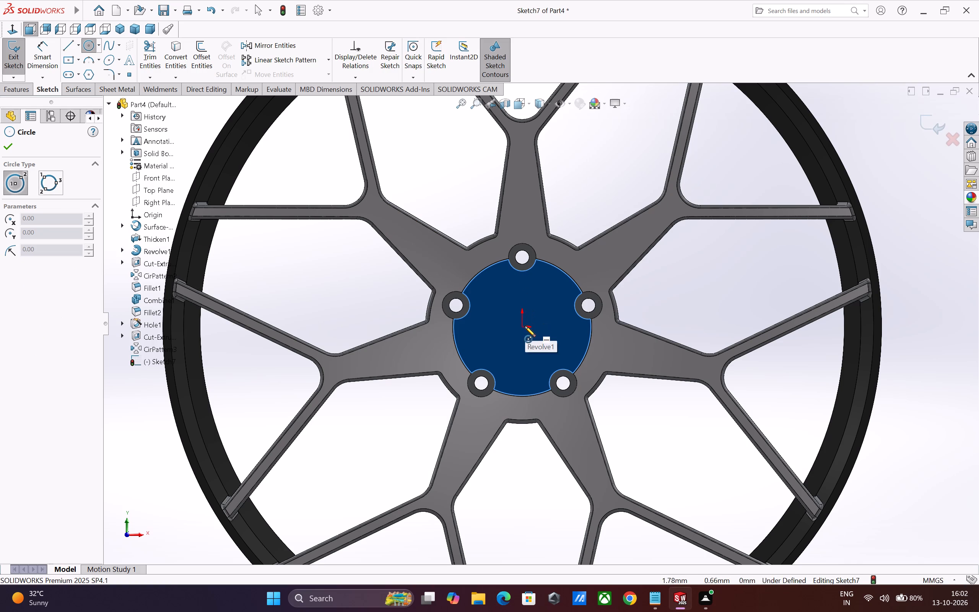
click(522, 328)
click(563, 310)
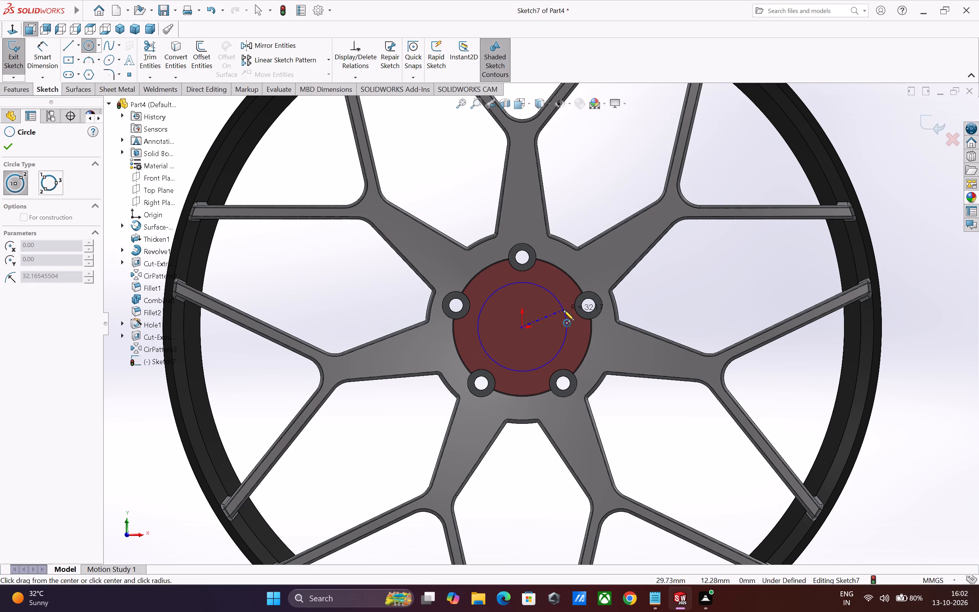
click(522, 327)
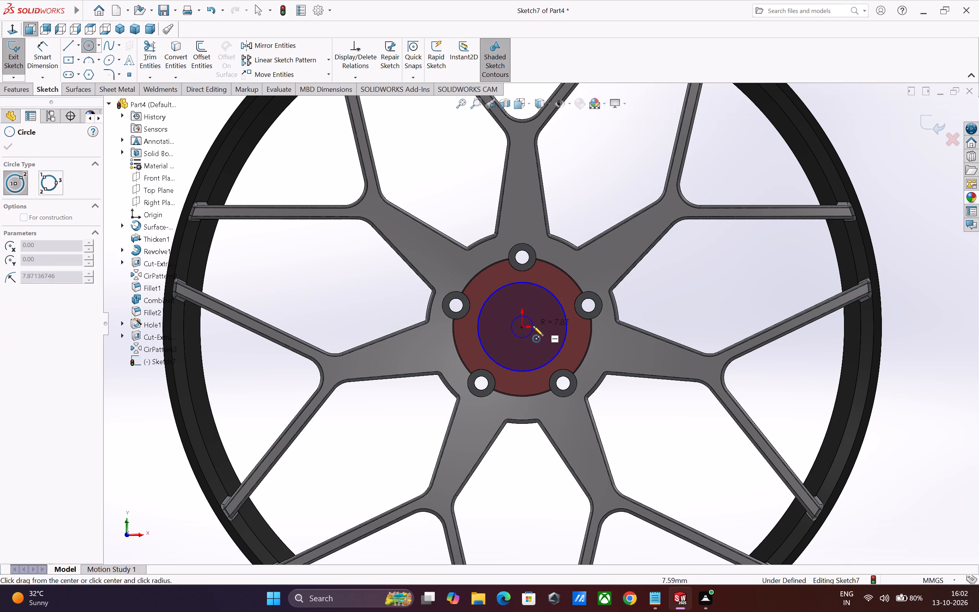
click(531, 326)
Dimension the outer circle's diameter to 60 mm and the small inner circle's diameter to 12 mm.
click(39, 60)
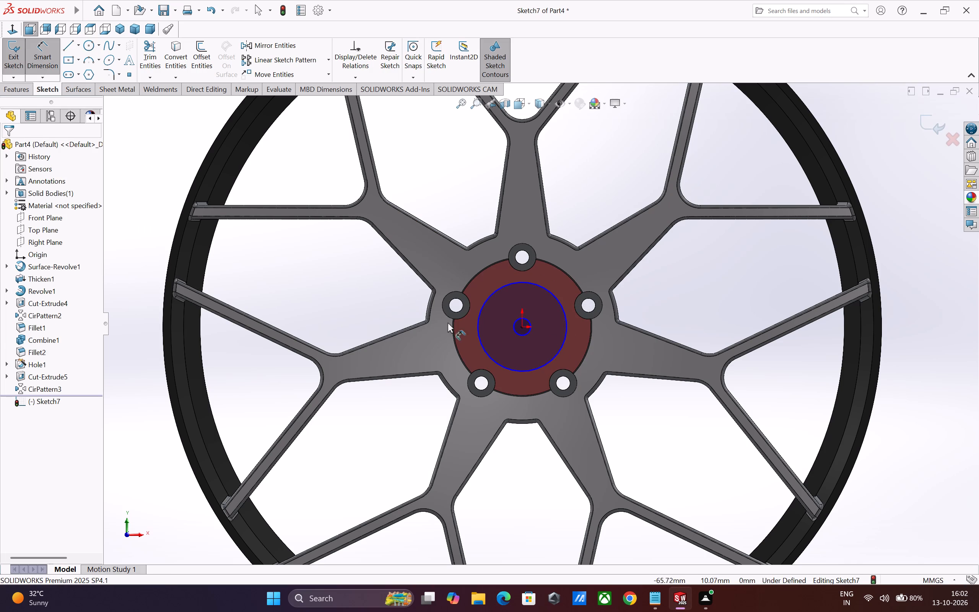
click(491, 356)
click(424, 347)
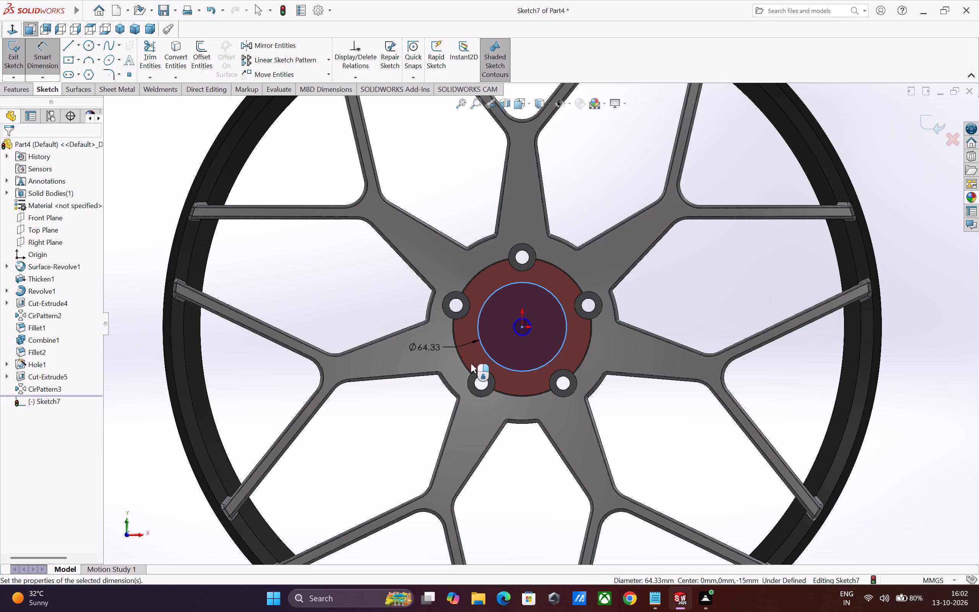
text(60)
key(Return)
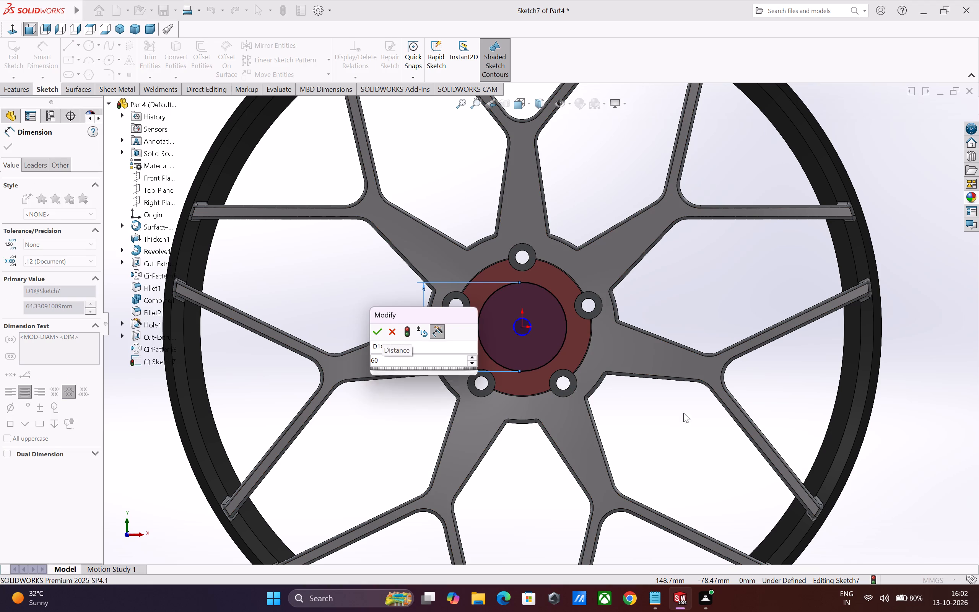
click(520, 334)
click(511, 337)
text(12)
key(Return)
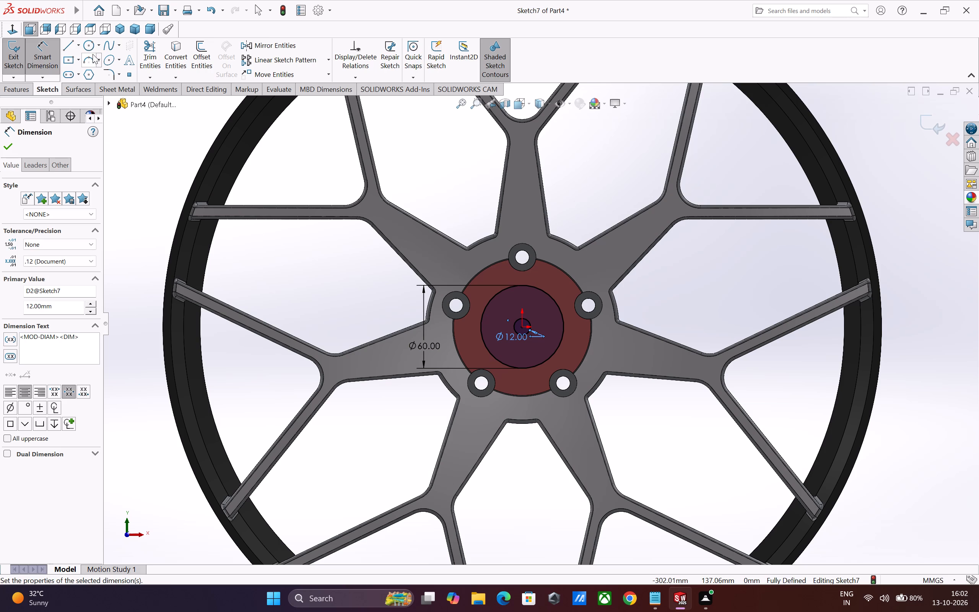
Draw a third origin-centred circle between the two existing ones and dimension it 3 mm inside the 60 mm circle.
click(86, 45)
scroll(524, 307, down, 4)
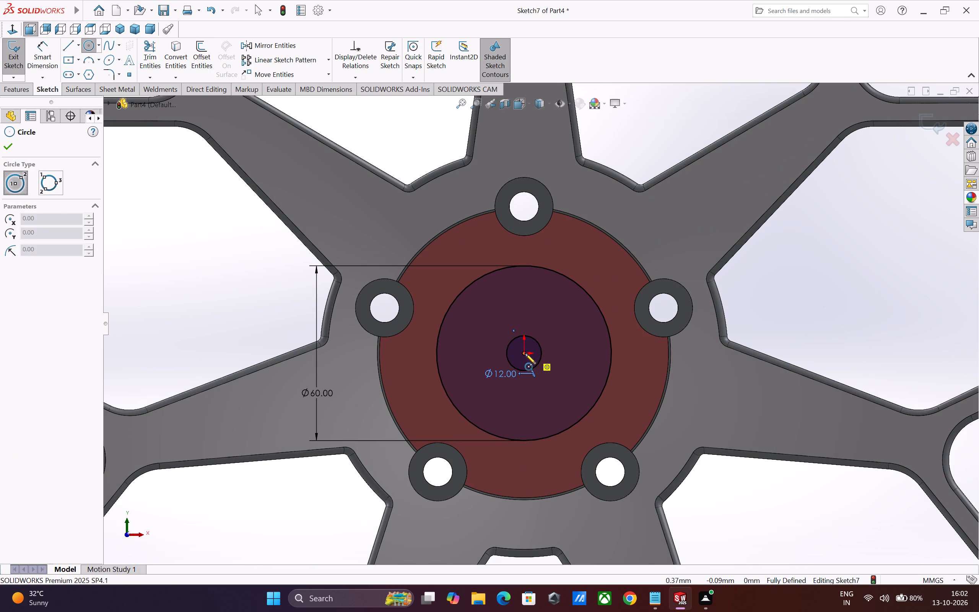
click(525, 353)
click(584, 335)
key(Escape)
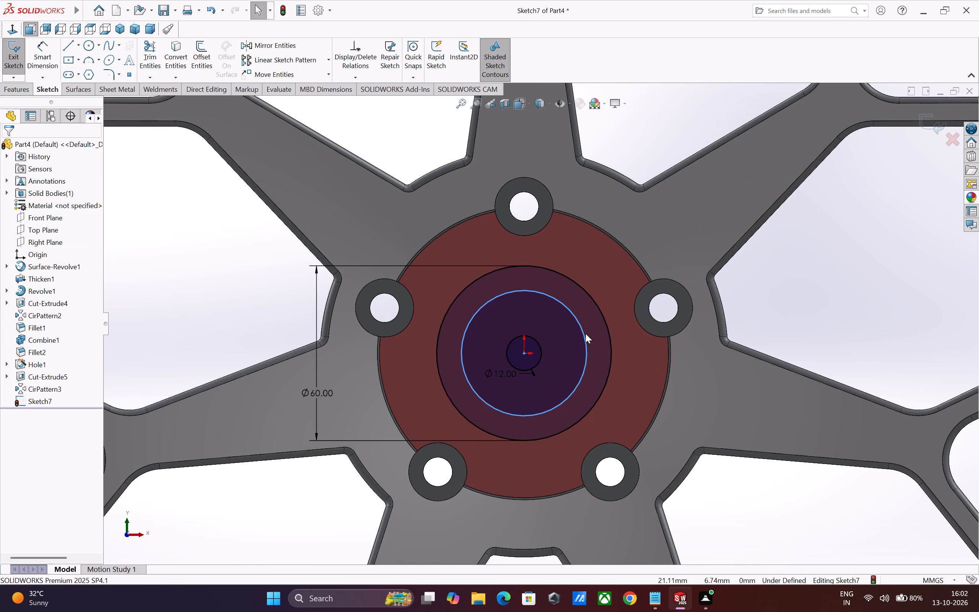
key(Escape)
click(52, 54)
click(572, 311)
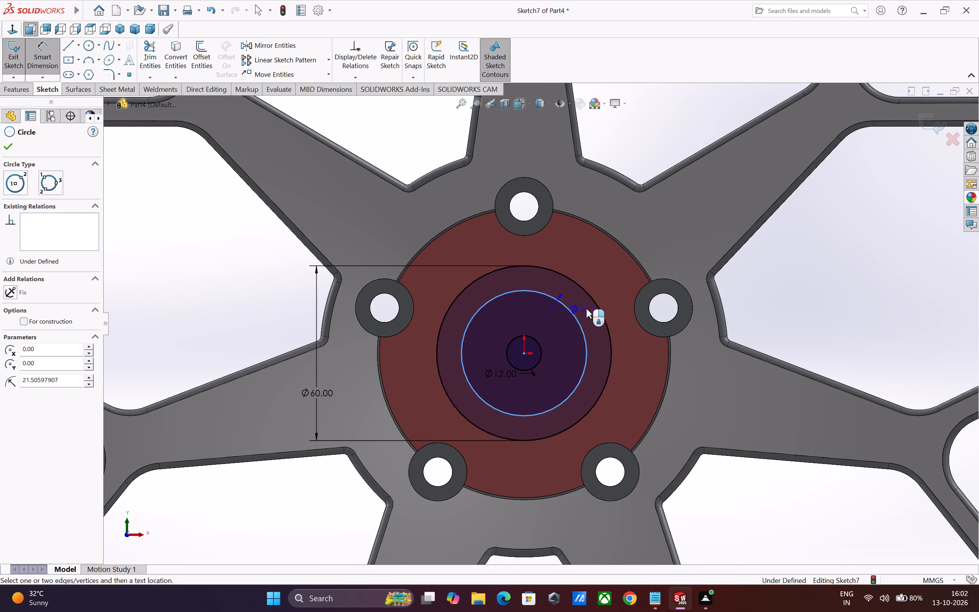
click(597, 303)
click(587, 308)
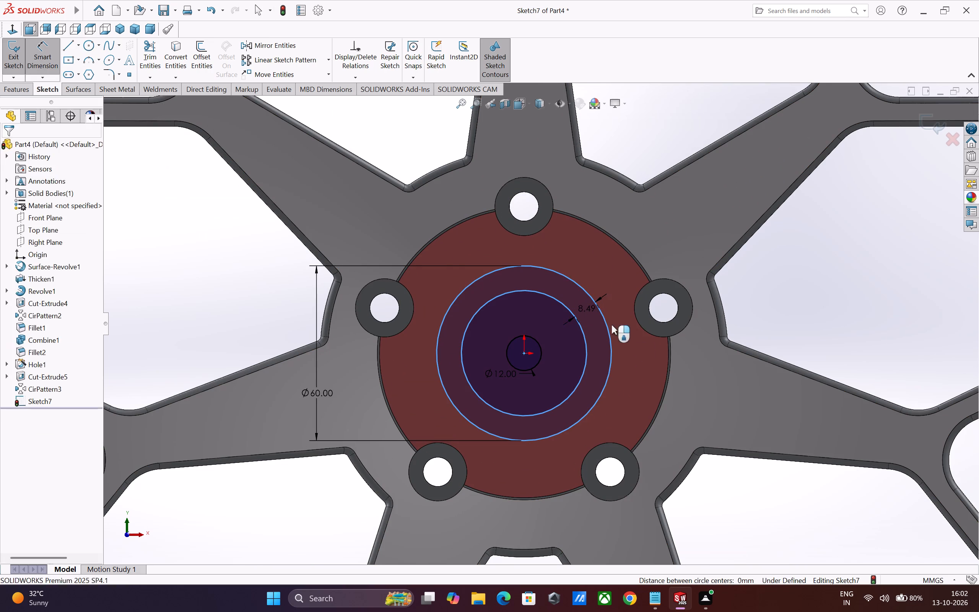
key(3)
key(Return)
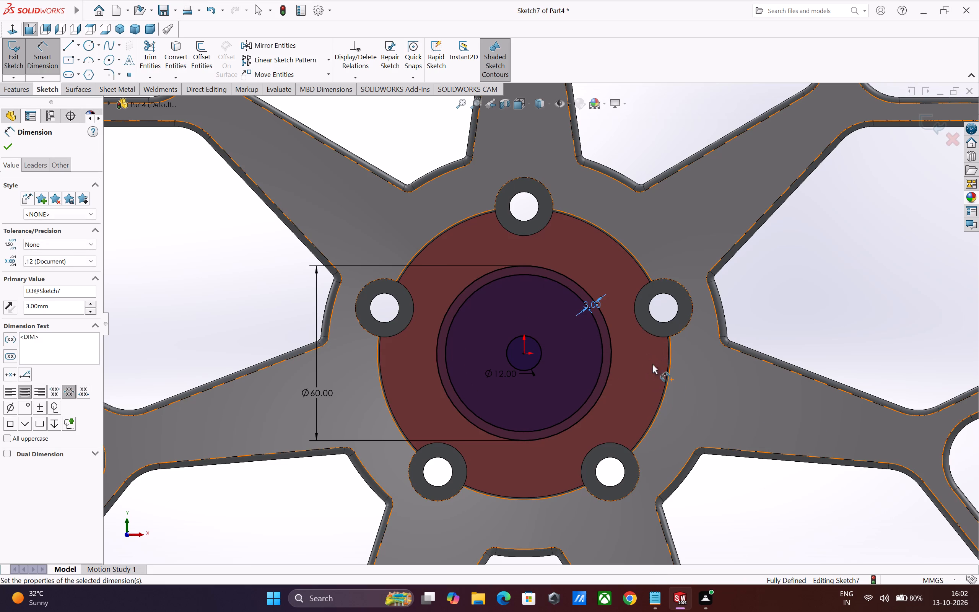
Examine the concentric hub-centre circles against the bolt holes and surrounding spoke disc from several angles and distances.
scroll(585, 370, up, 2)
scroll(574, 350, down, 2)
scroll(657, 349, down, 2)
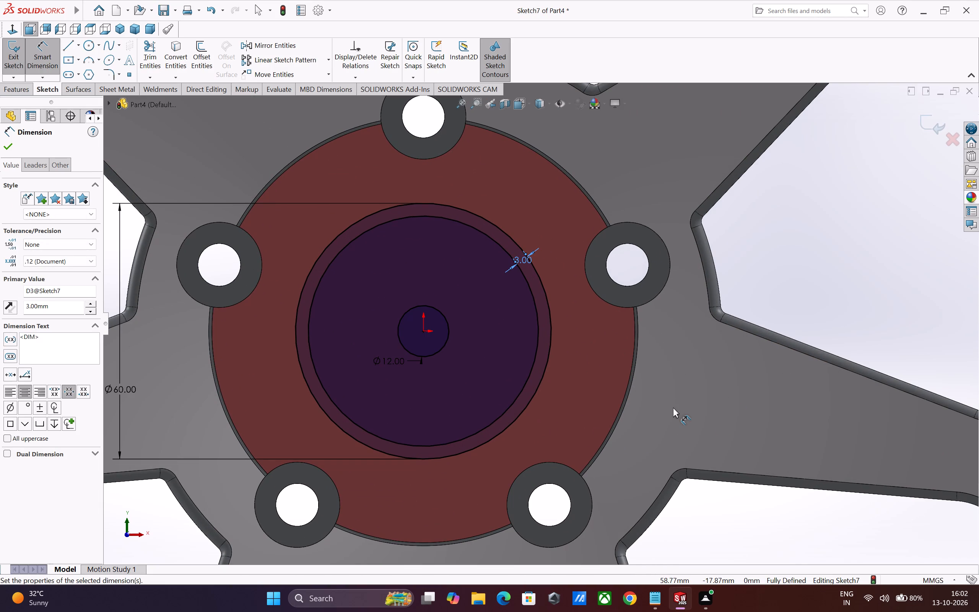
scroll(732, 392, down, 2)
scroll(604, 405, up, 2)
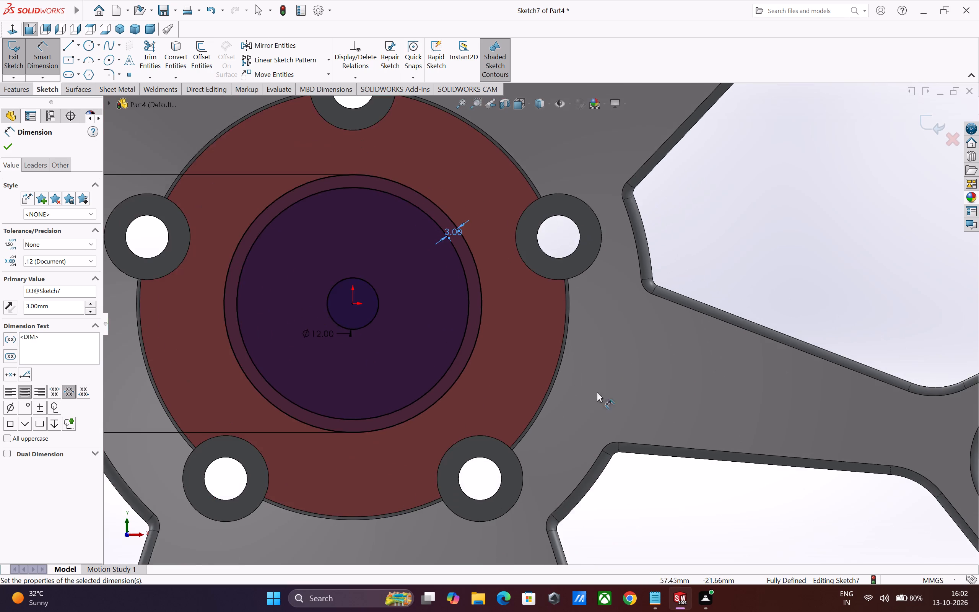
scroll(543, 348, up, 2)
click(715, 269)
scroll(494, 321, down, 3)
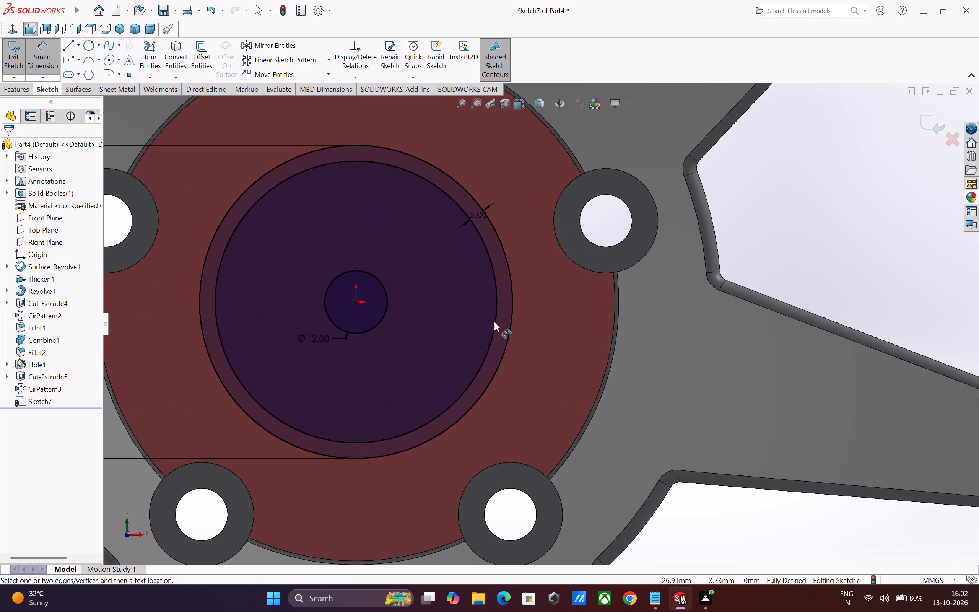
middle_drag(531, 341, 520, 348)
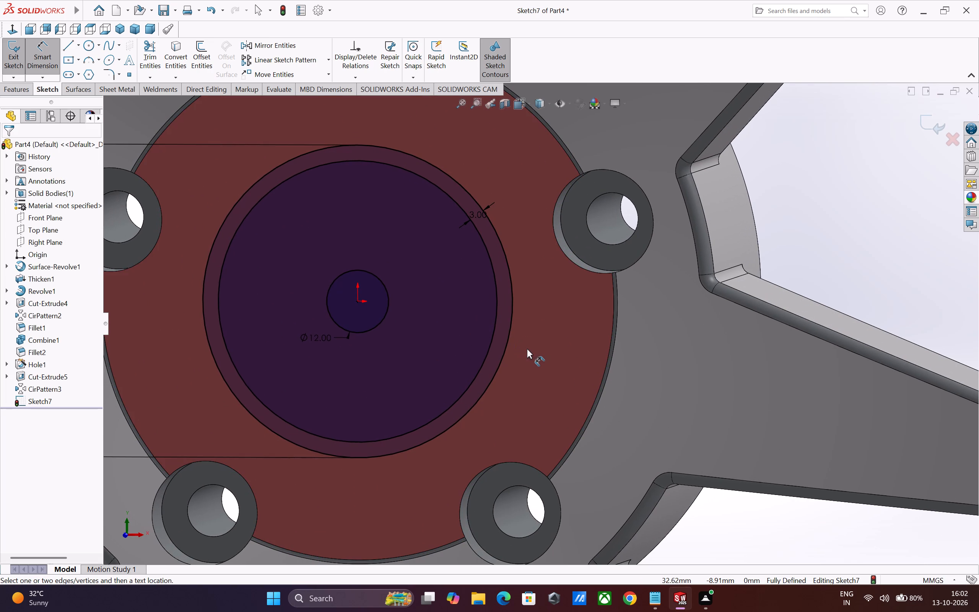
scroll(527, 348, up, 4)
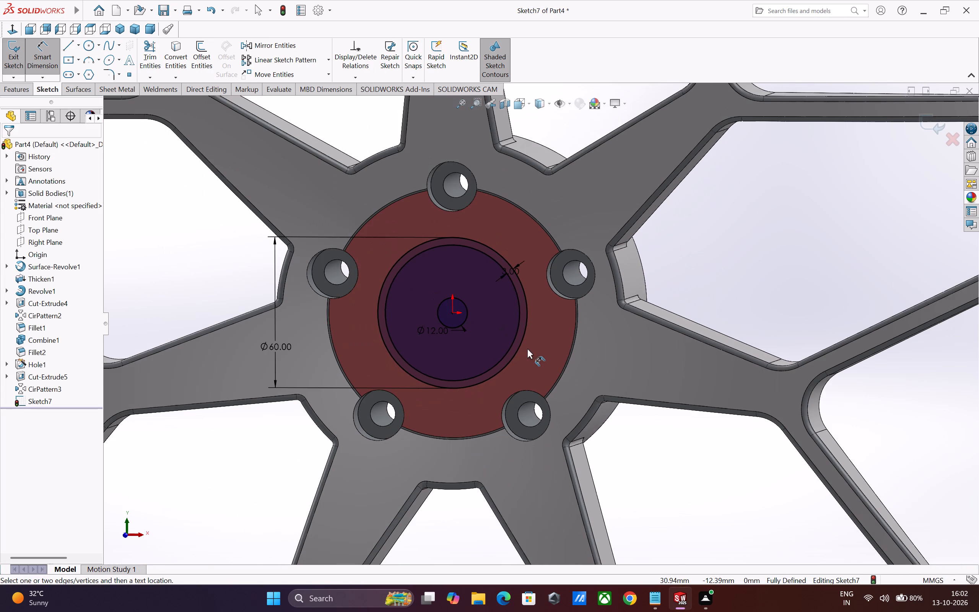
scroll(527, 348, up, 2)
scroll(494, 336, down, 3)
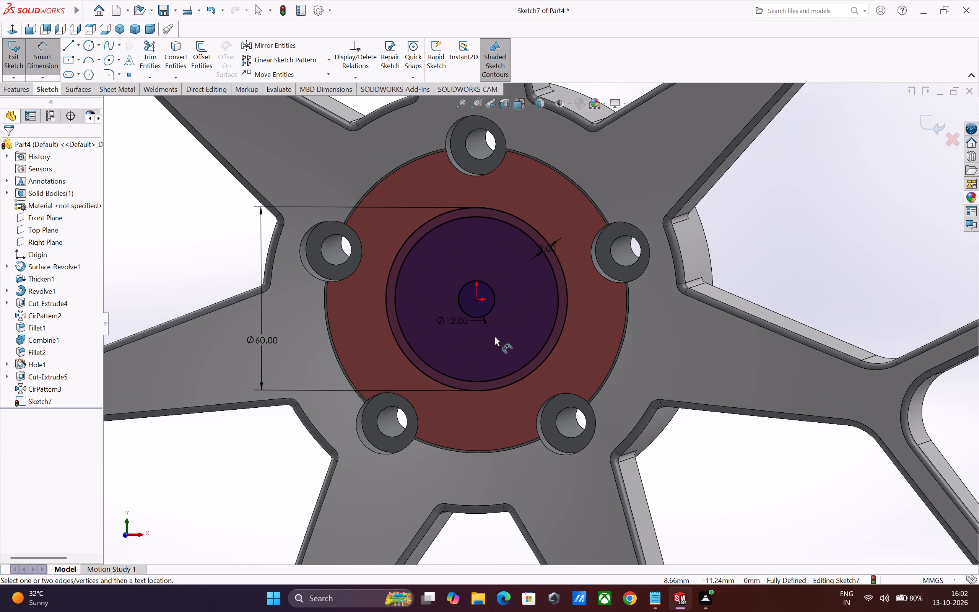
middle_click(496, 336)
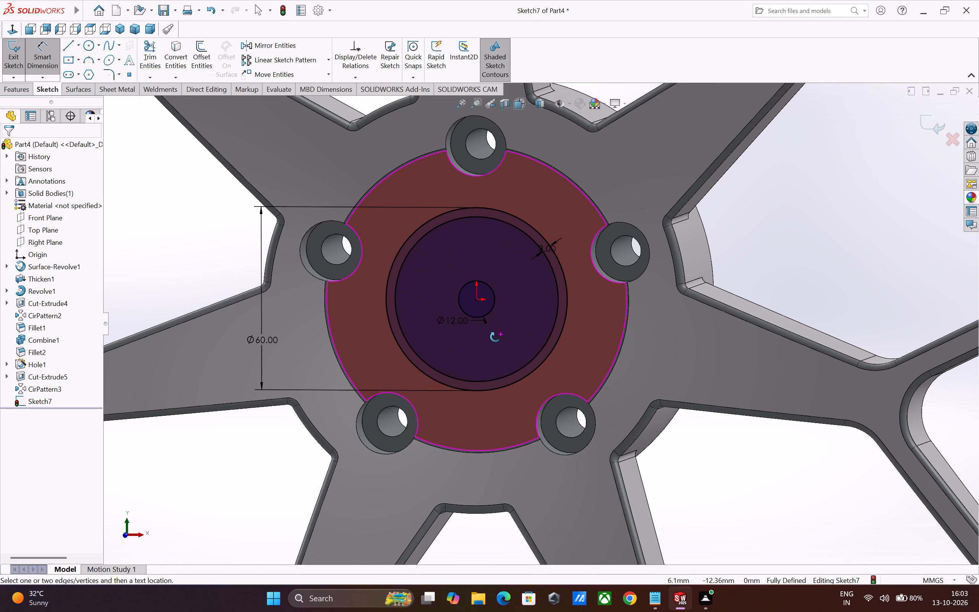
scroll(510, 336, up, 4)
scroll(531, 303, down, 7)
scroll(532, 313, up, 2)
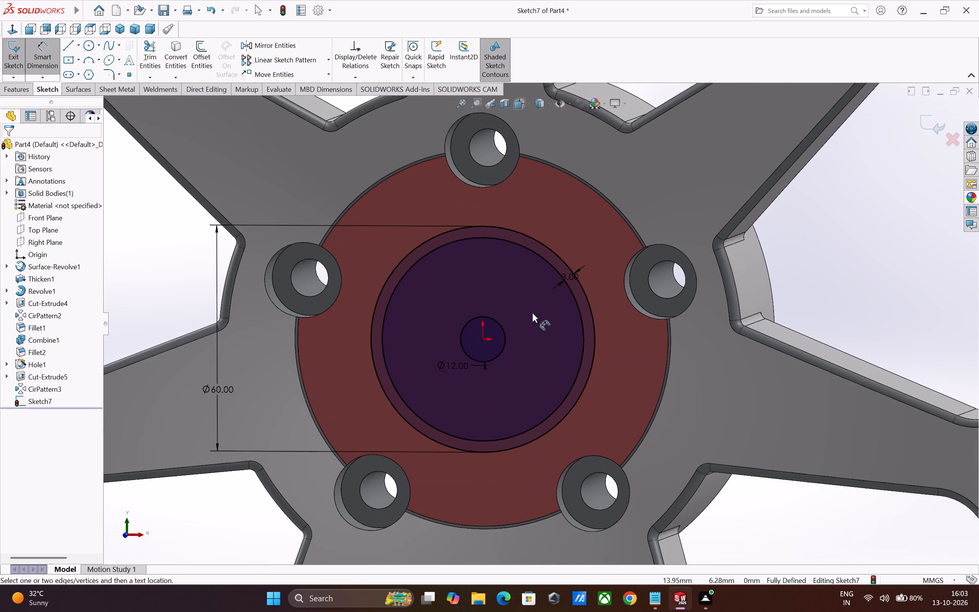
scroll(532, 313, up, 4)
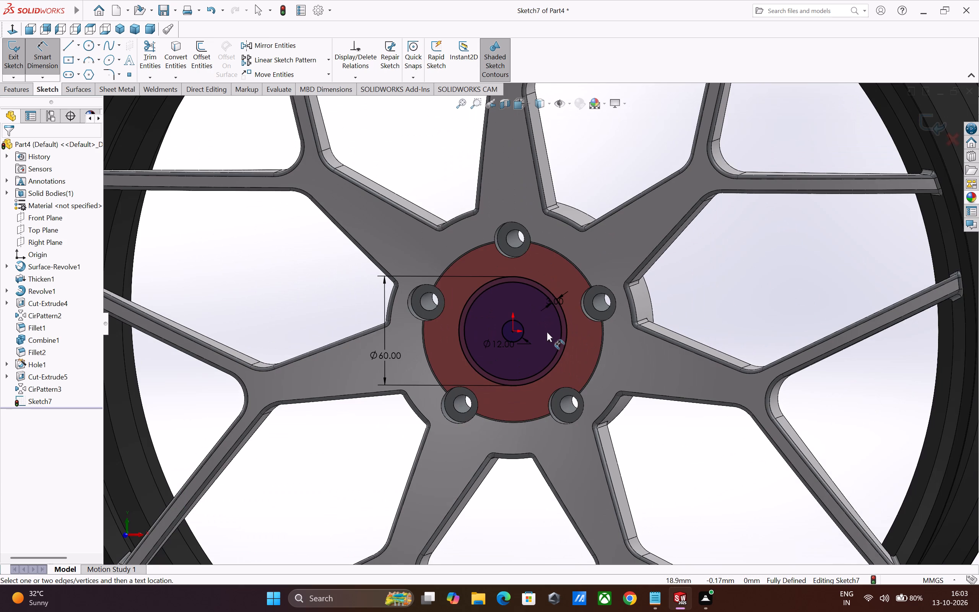
middle_drag(549, 332, 579, 321)
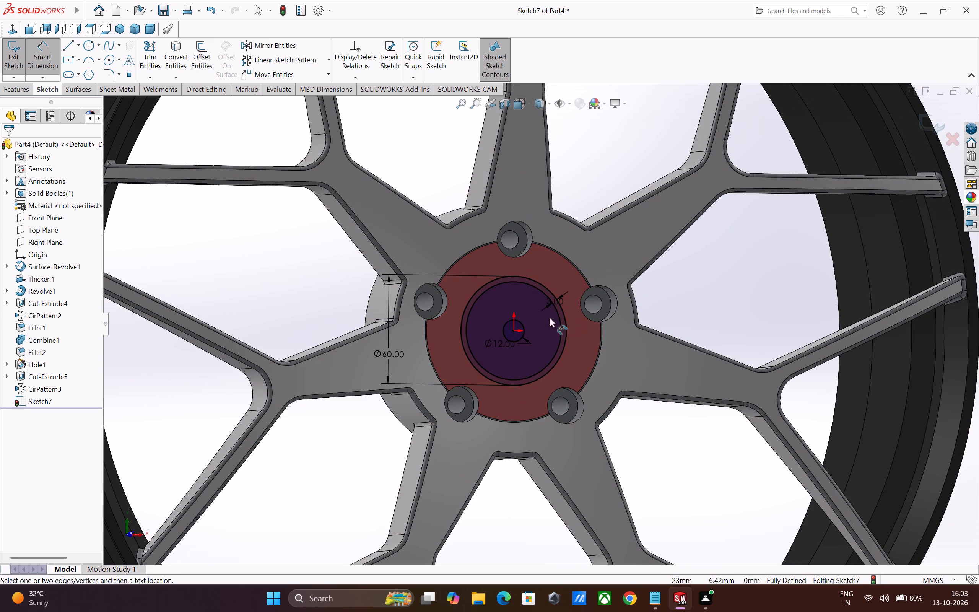
scroll(524, 329, down, 4)
middle_drag(532, 345, 571, 343)
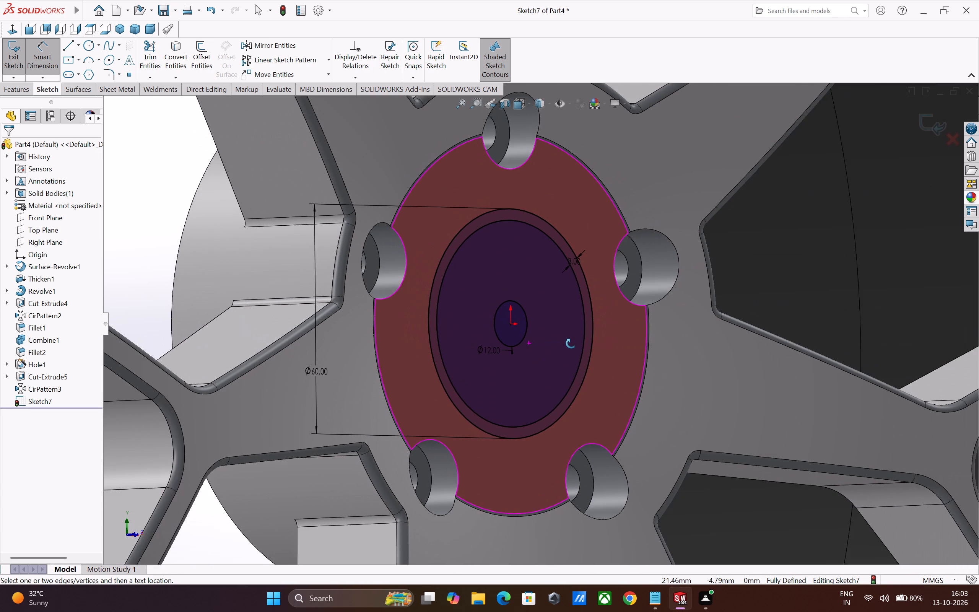
middle_drag(571, 343, 593, 332)
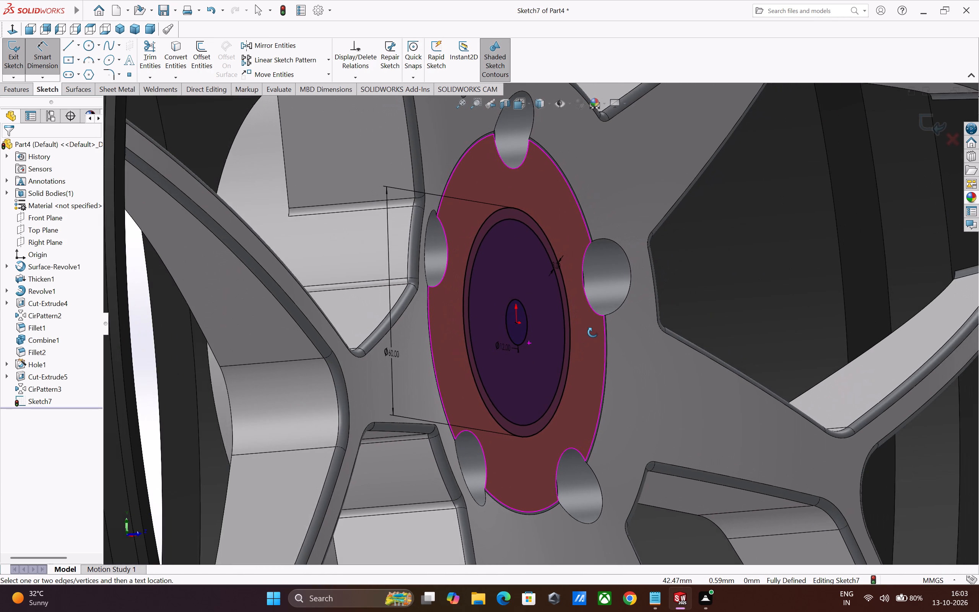
middle_drag(593, 332, 529, 368)
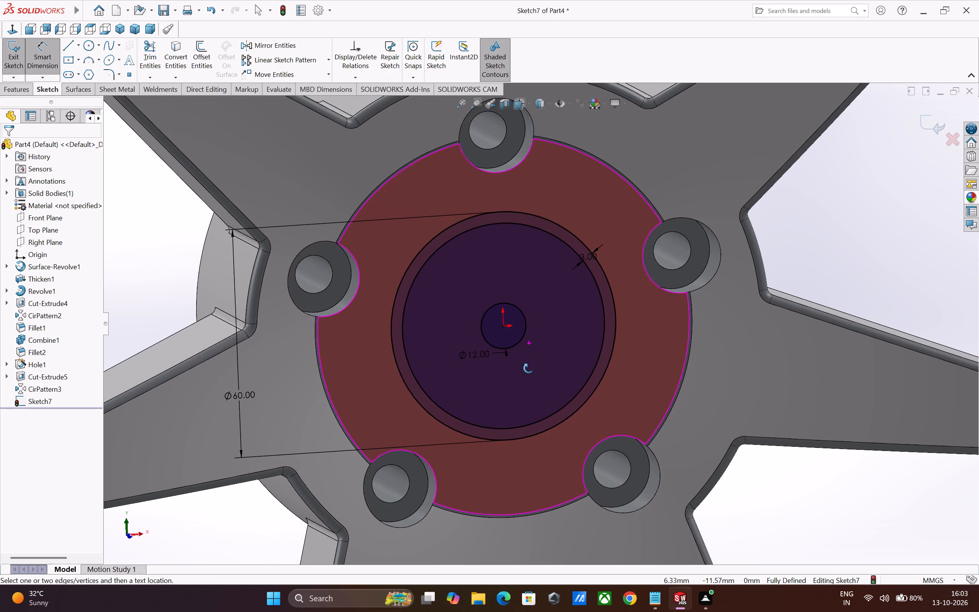
middle_drag(529, 368, 509, 380)
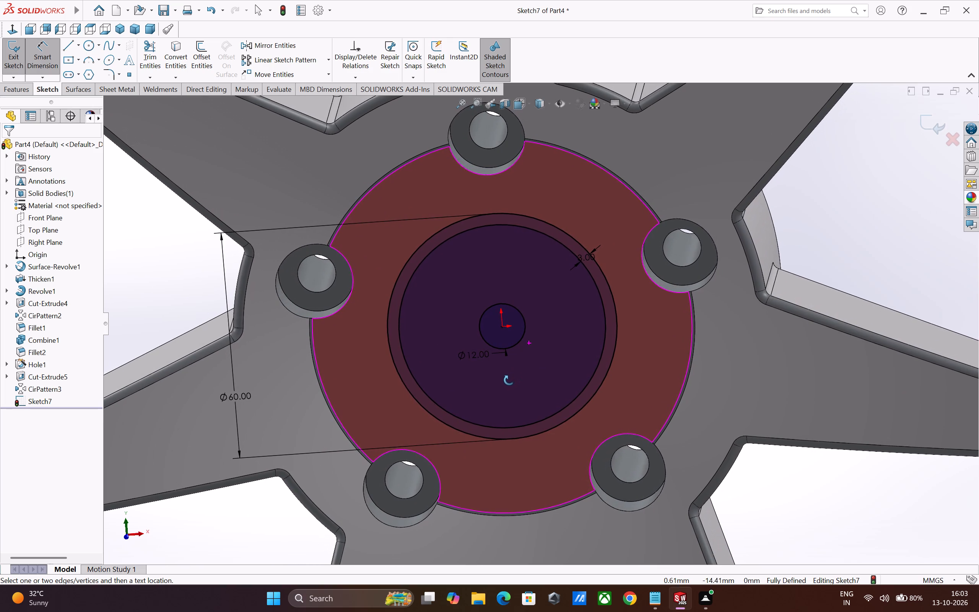
middle_drag(509, 380, 507, 381)
scroll(520, 371, down, 1)
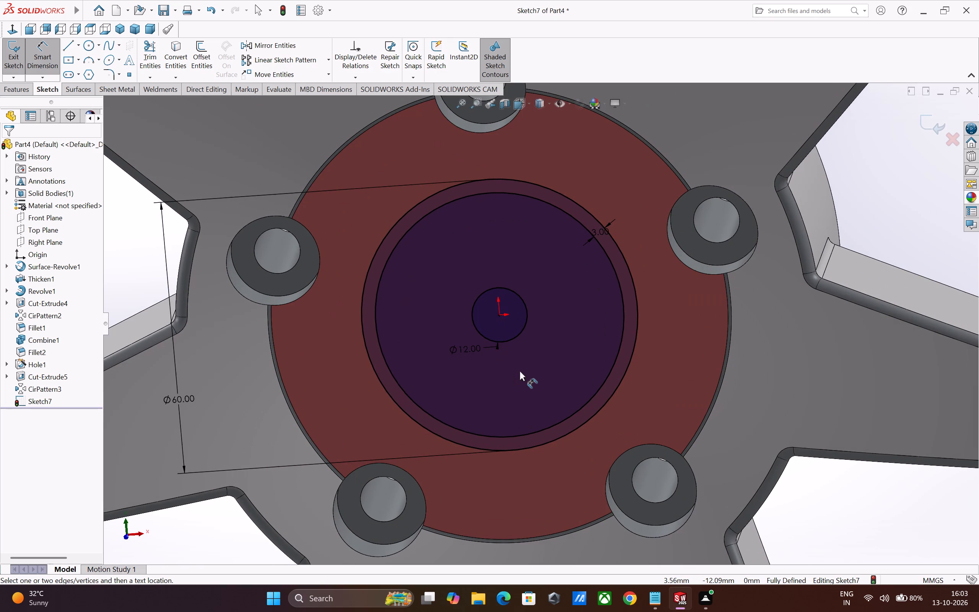
scroll(521, 369, down, 2)
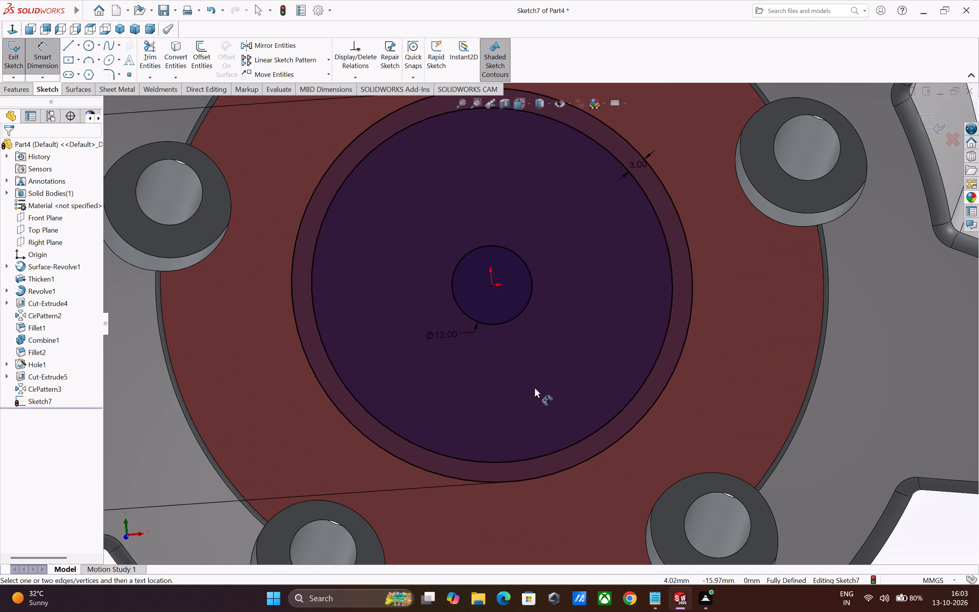
scroll(544, 383, down, 2)
scroll(517, 348, down, 1)
scroll(495, 305, down, 1)
scroll(500, 317, up, 3)
scroll(434, 314, up, 3)
scroll(475, 326, up, 2)
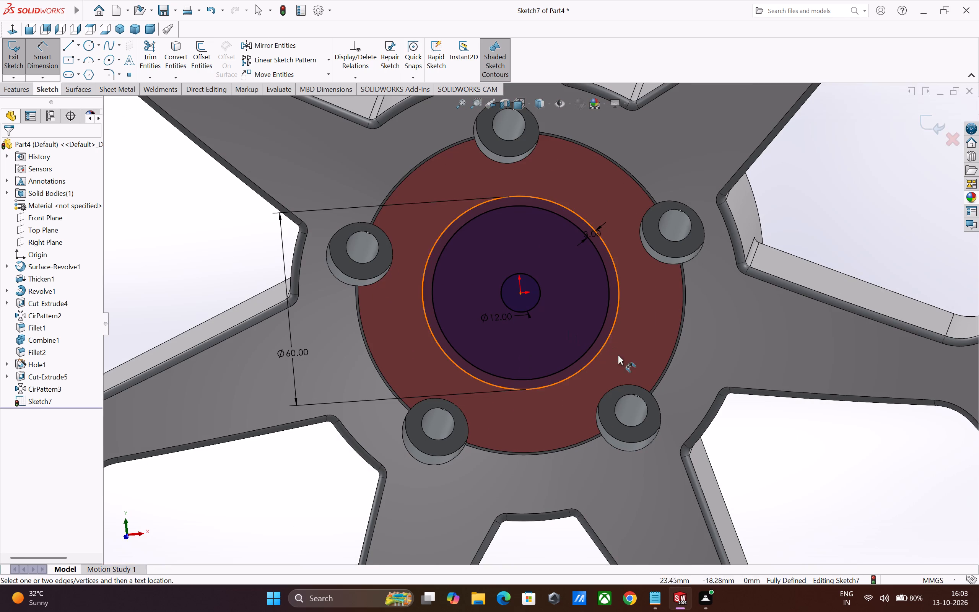
scroll(791, 387, up, 2)
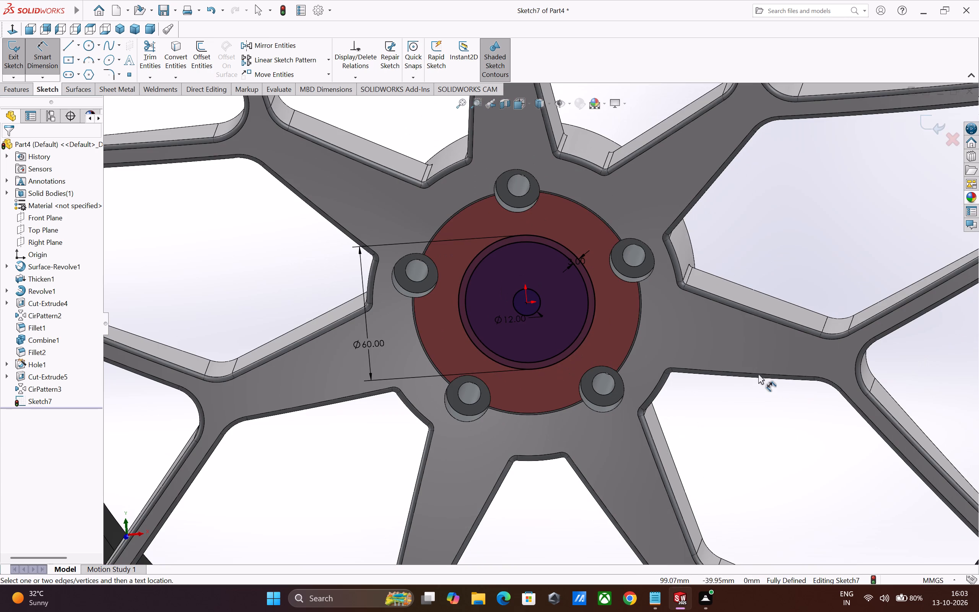
scroll(590, 342, up, 1)
scroll(594, 299, down, 1)
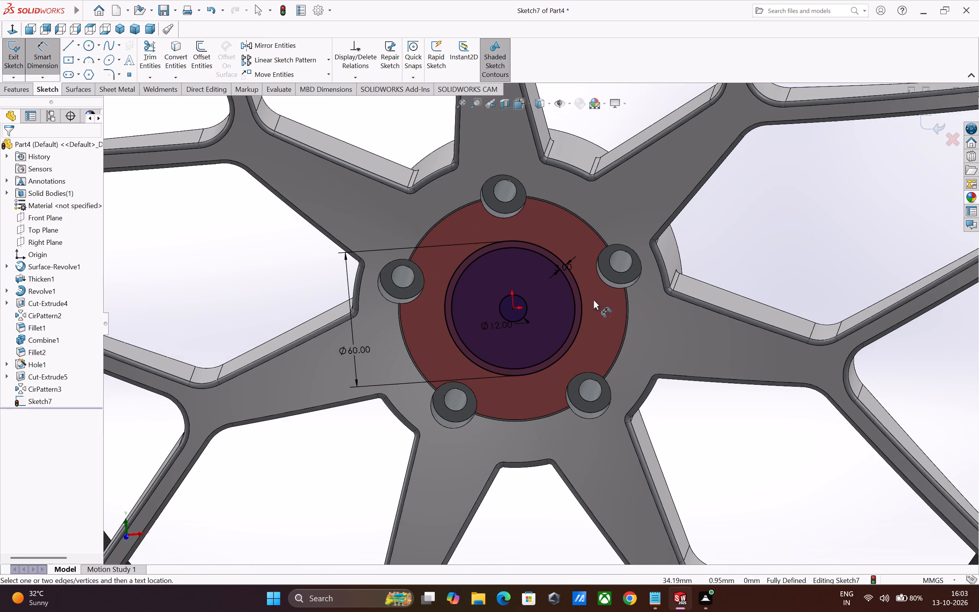
scroll(615, 294, down, 3)
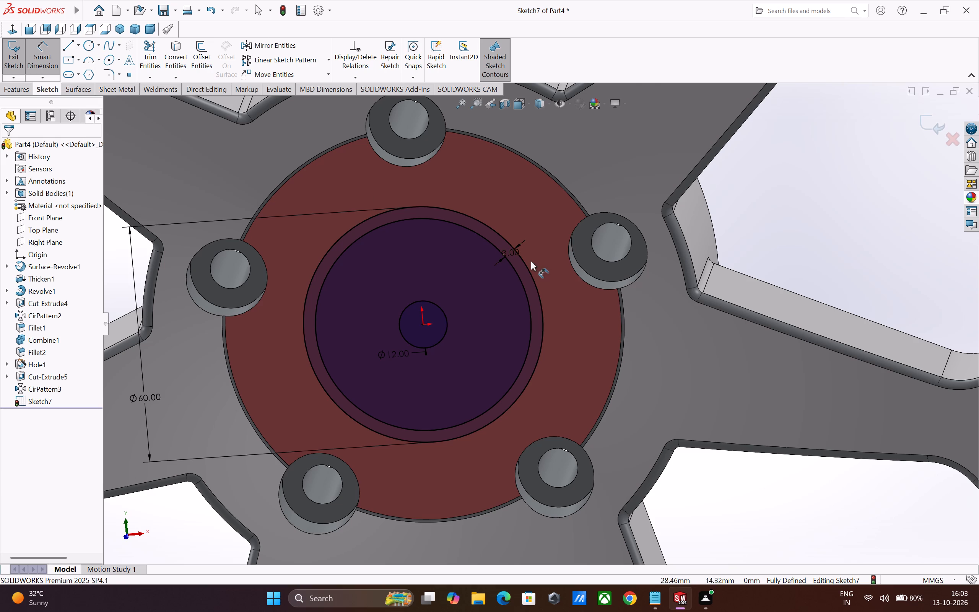
scroll(531, 260, up, 1)
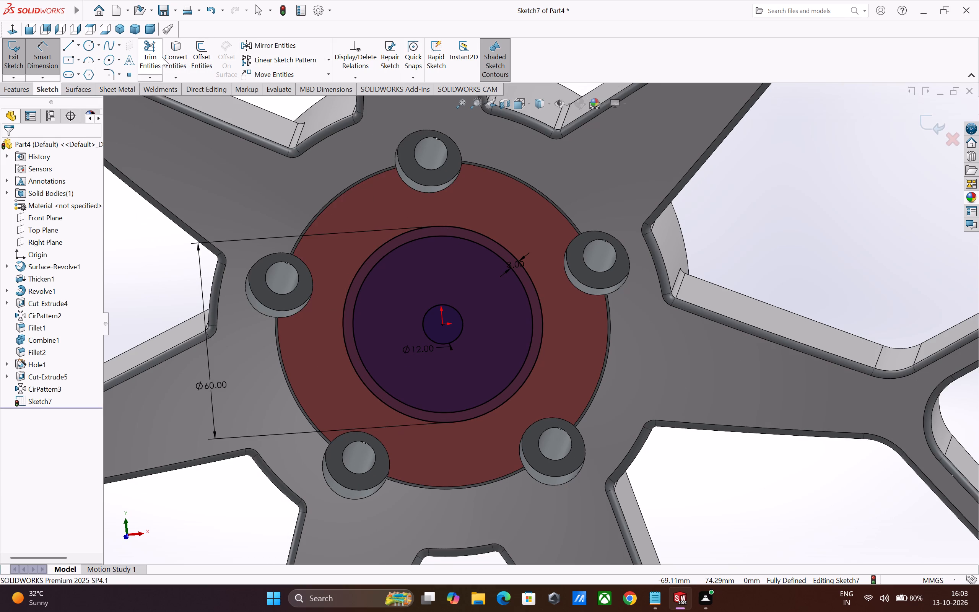
Trim away all three concentric circles from the hub-centre sketch using Power trim.
click(156, 59)
drag(382, 197, 495, 305)
drag(494, 305, 450, 314)
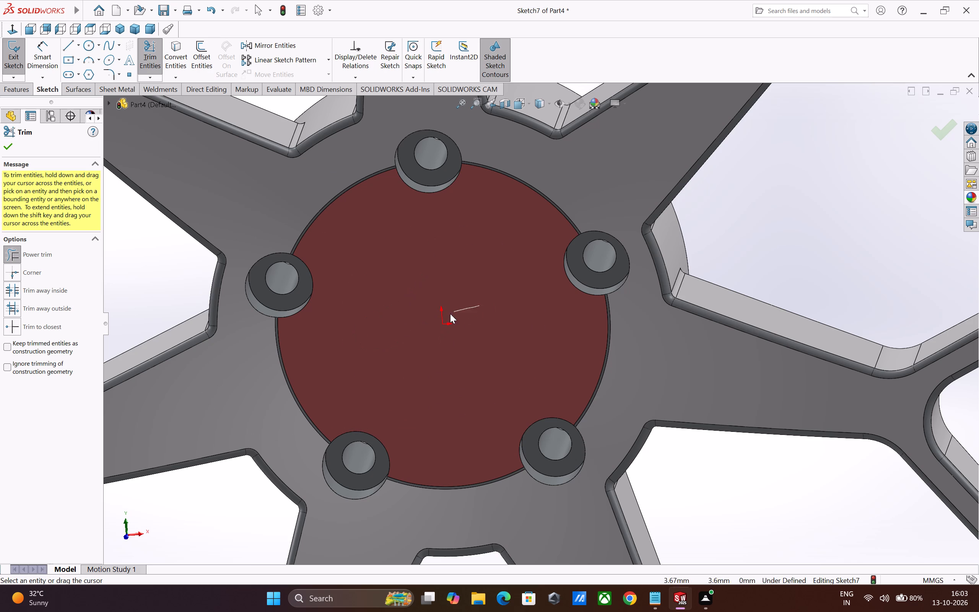
drag(450, 314, 452, 312)
key(Escape)
Draw an origin-centred three-sided polygon with the circumscribed circle option, its vertex pointing straight up and its construction circle about 66 mm in diameter.
click(85, 76)
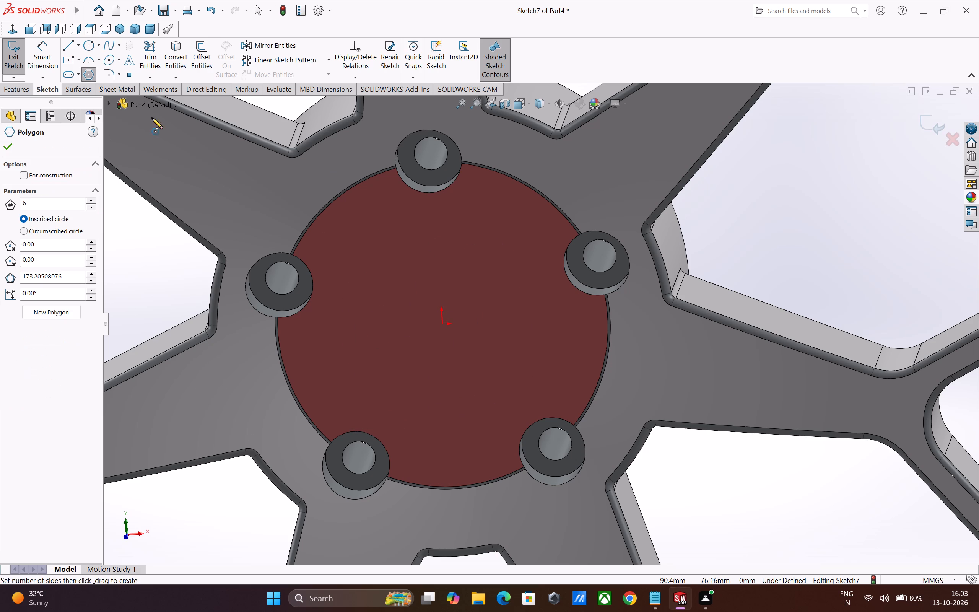
double_click(47, 205)
key(4)
key(BackSpace)
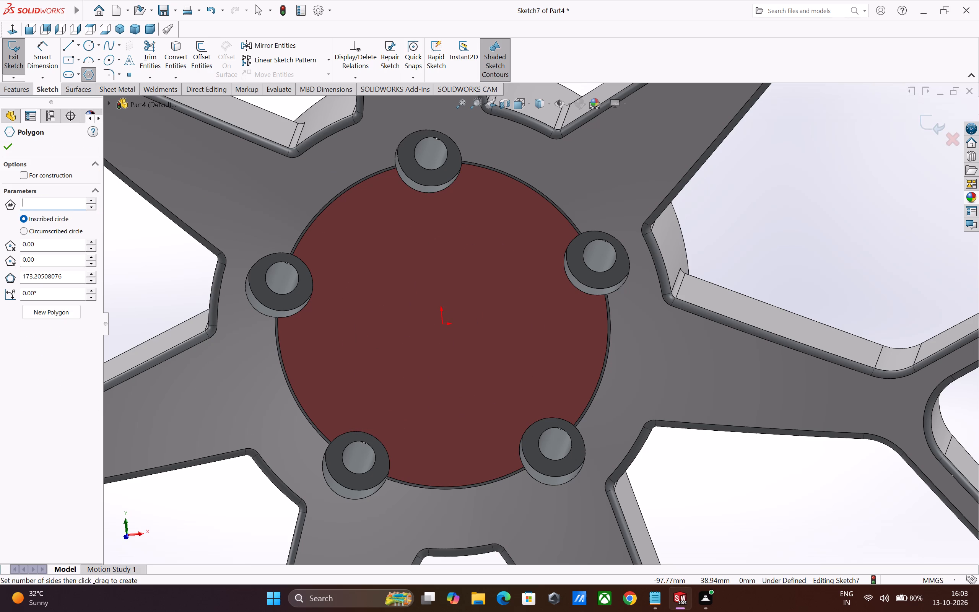
key(4)
key(BackSpace)
key(3)
key(Return)
drag(26, 230, 29, 233)
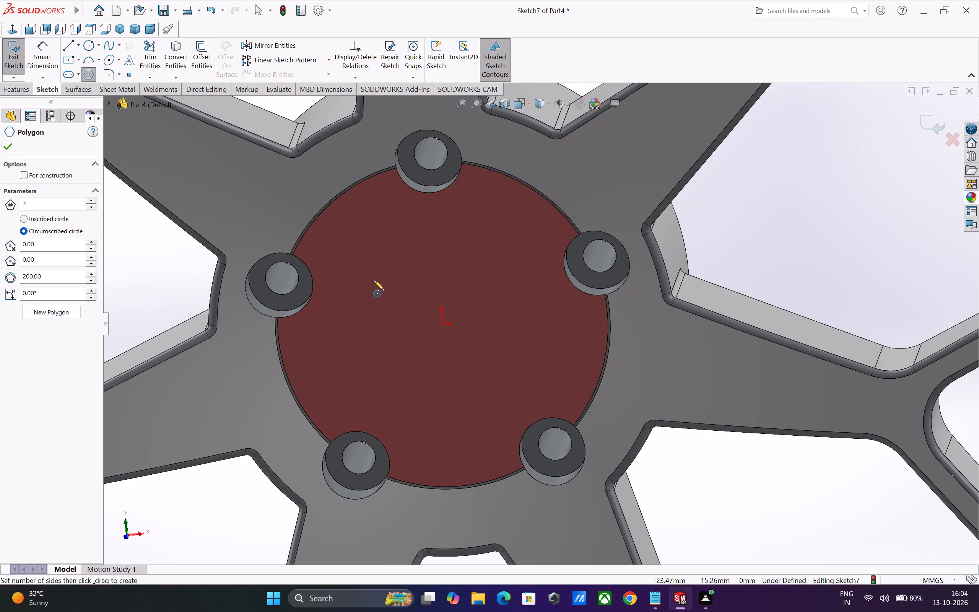
click(444, 325)
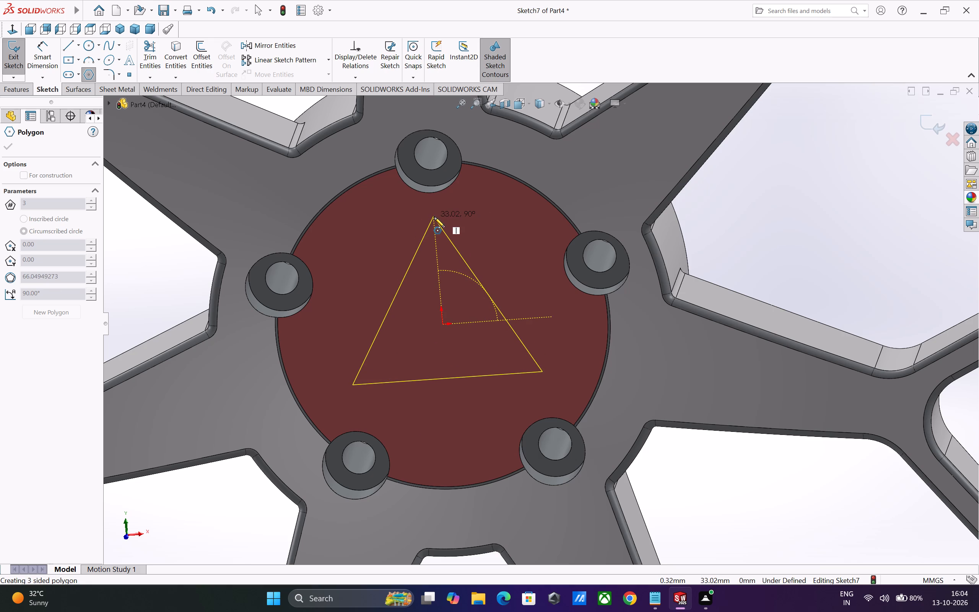
click(434, 217)
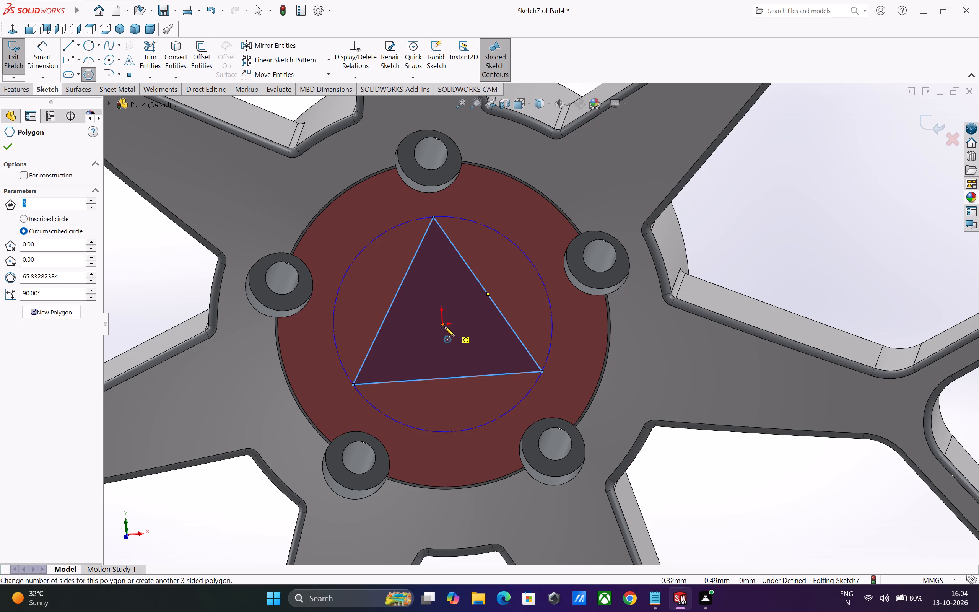
Draw a small inverted origin-centred triangle inside the large one, with a construction circle about 17 mm in diameter.
click(444, 326)
click(445, 352)
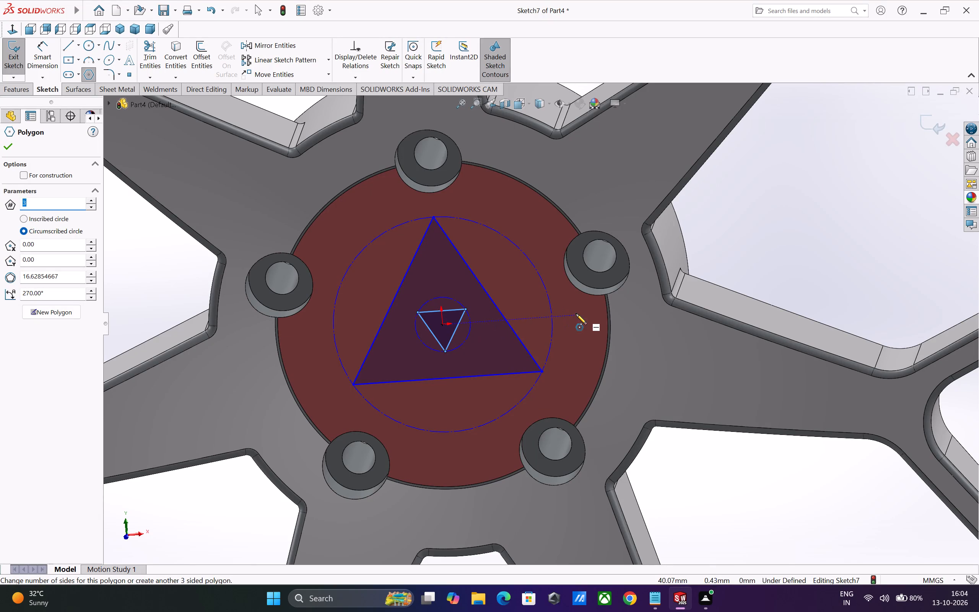
key(Escape)
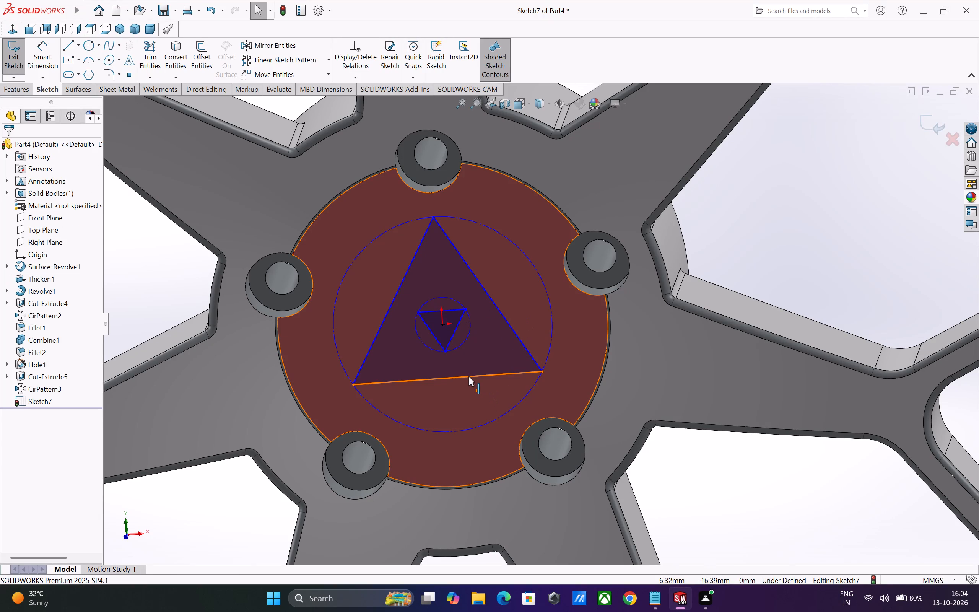
Make the upper side of the small inverted triangle horizontal.
click(468, 376)
click(494, 337)
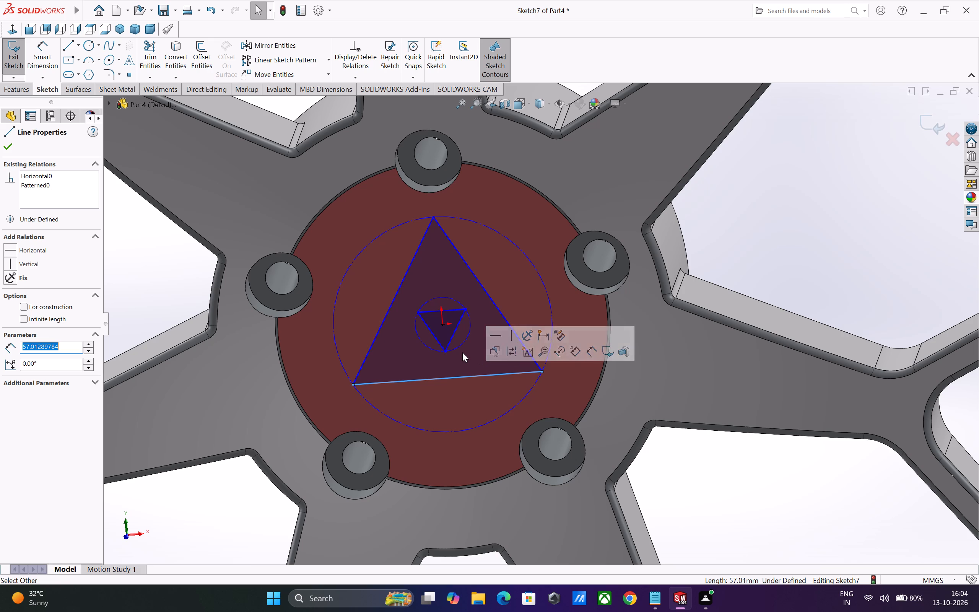
key(Escape)
click(451, 311)
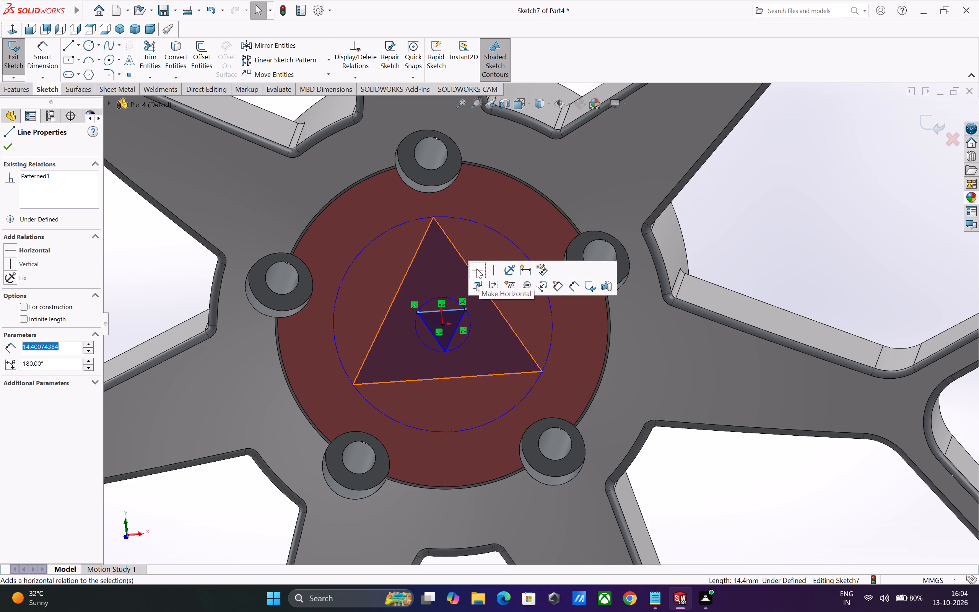
click(476, 269)
key(Escape)
Dimension the large triangle's construction circle to 60 mm diameter and the small triangle's construction circle to 12 mm diameter.
scroll(503, 413, up, 1)
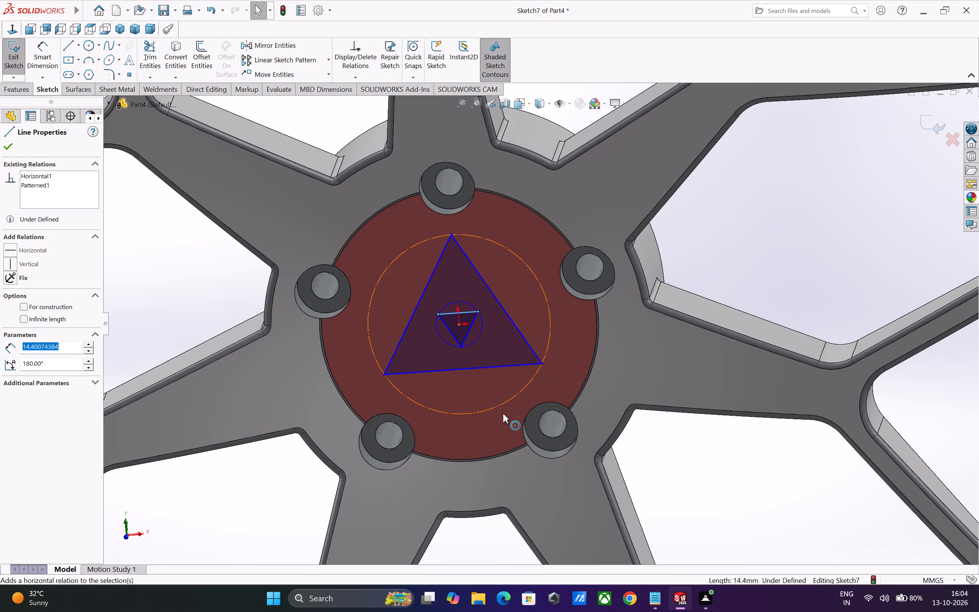
scroll(503, 413, down, 2)
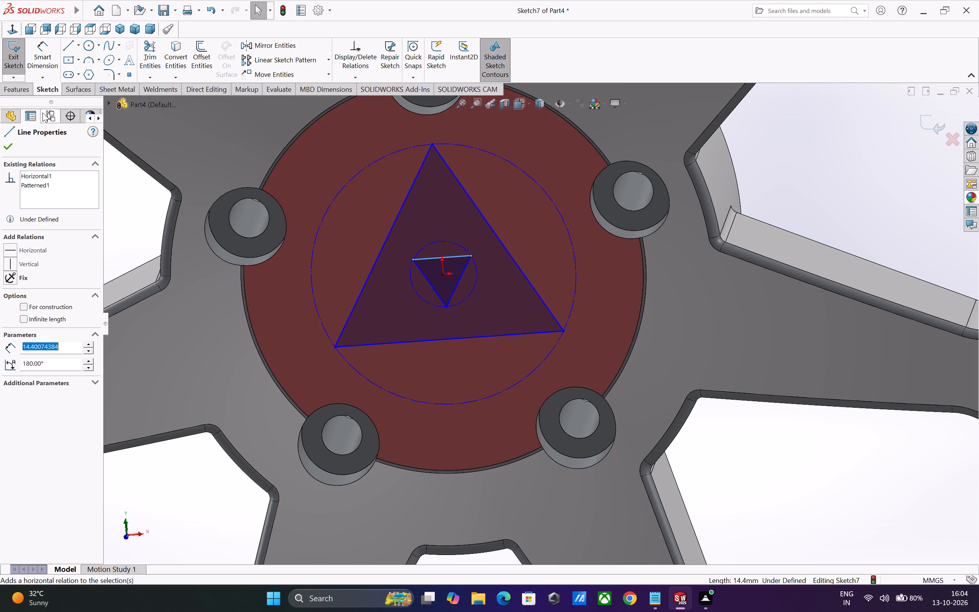
click(51, 57)
click(370, 164)
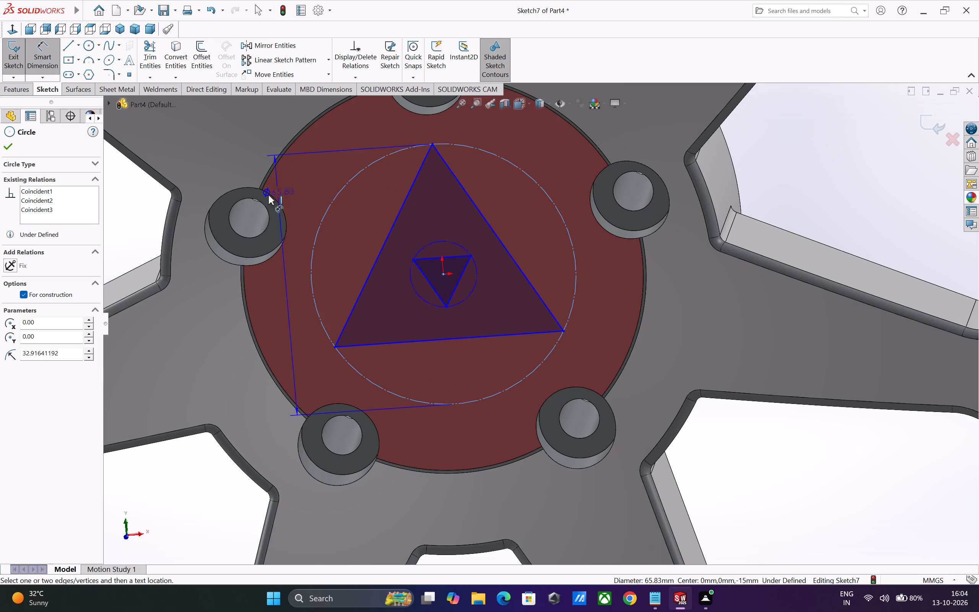
click(193, 208)
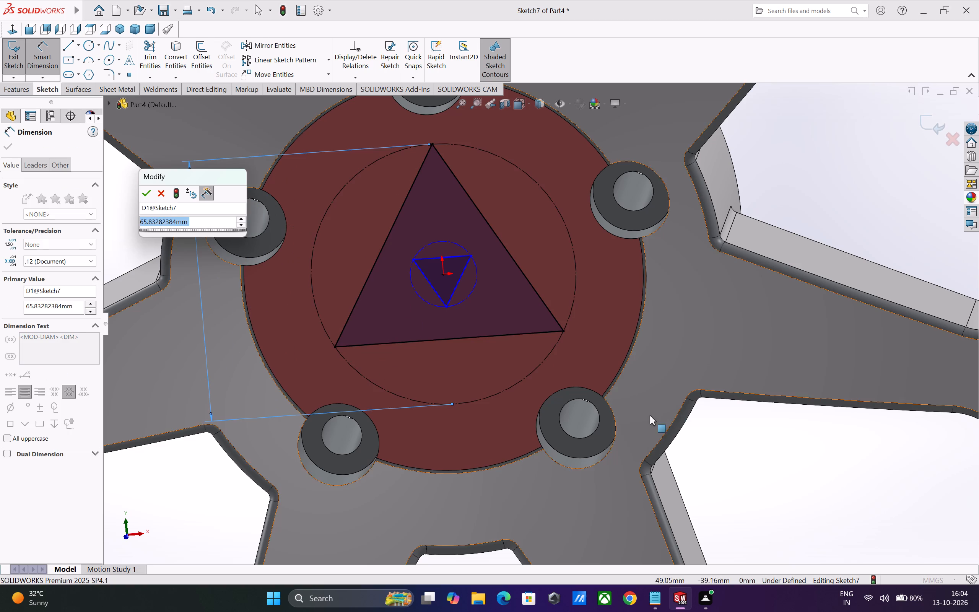
key(5)
key(BackSpace)
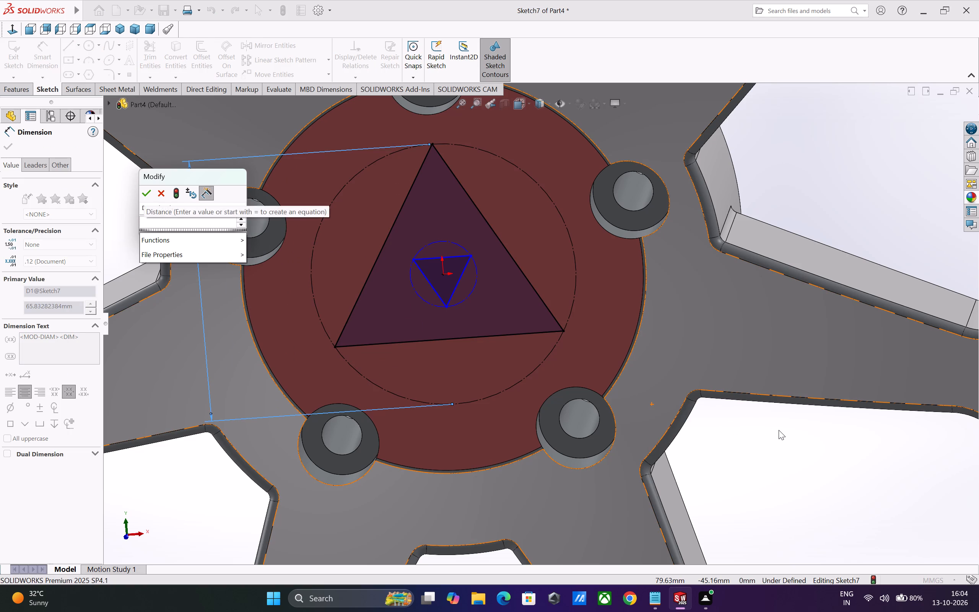
text(60)
key(Return)
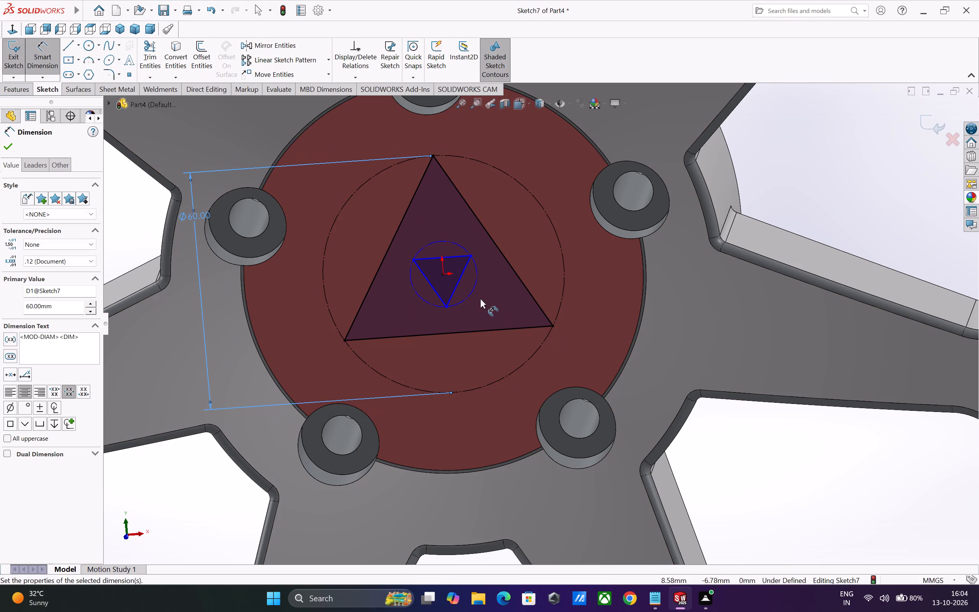
drag(417, 295, 409, 294)
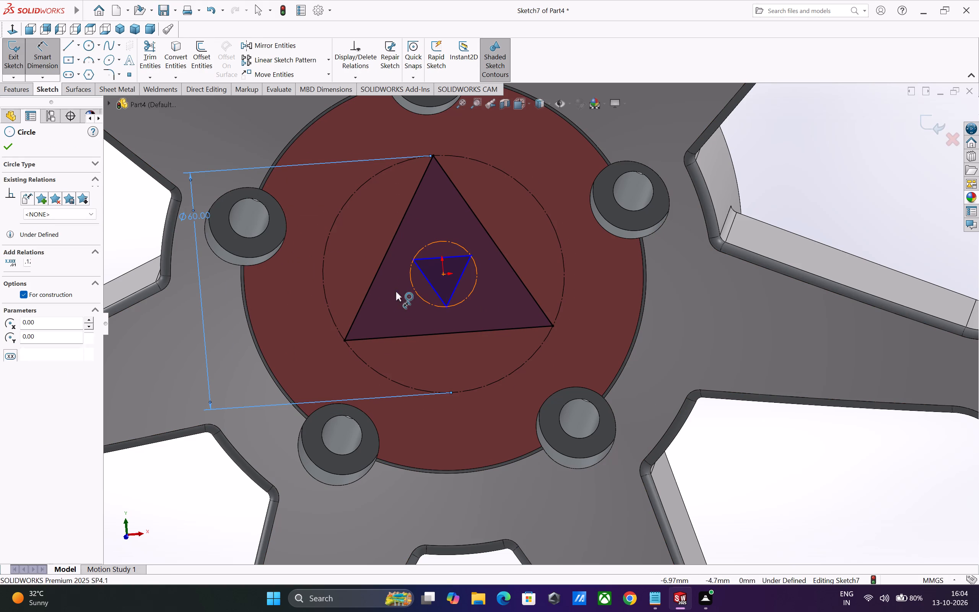
click(300, 288)
text(12)
key(Return)
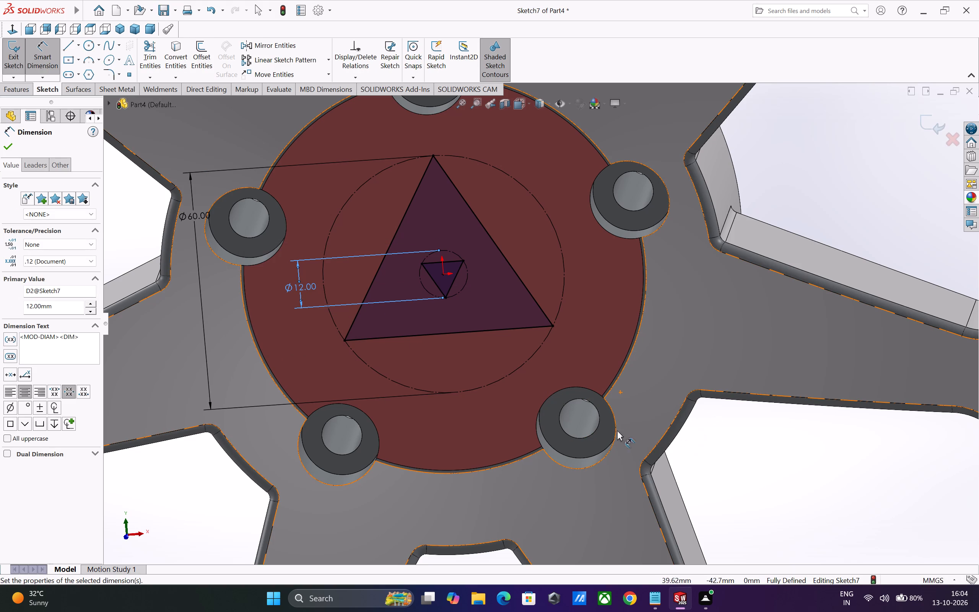
Draw two lines joining the small triangle's upper two vertices to the large triangle's top vertex.
scroll(555, 318, up, 1)
scroll(445, 237, down, 1)
scroll(474, 207, down, 2)
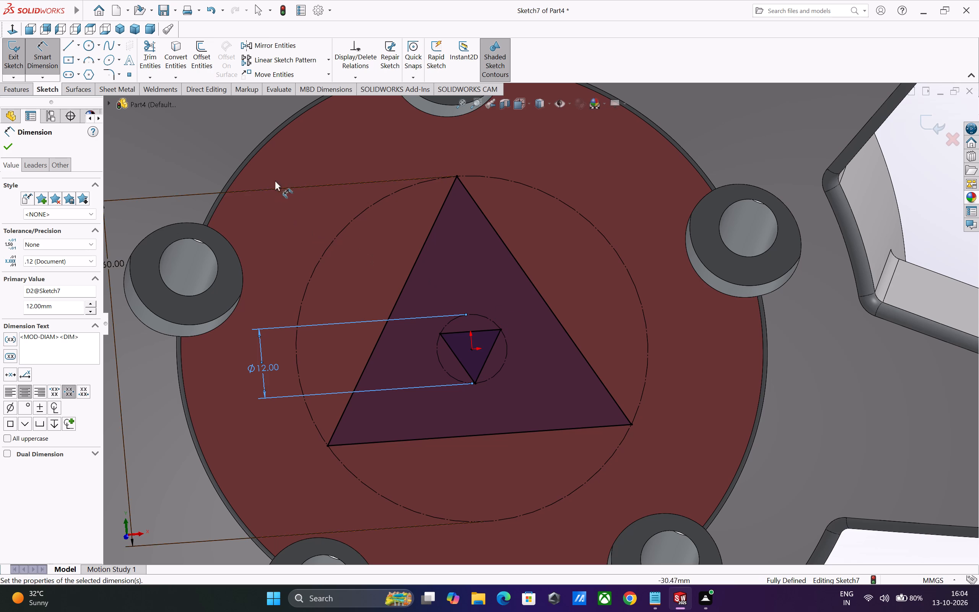
click(67, 47)
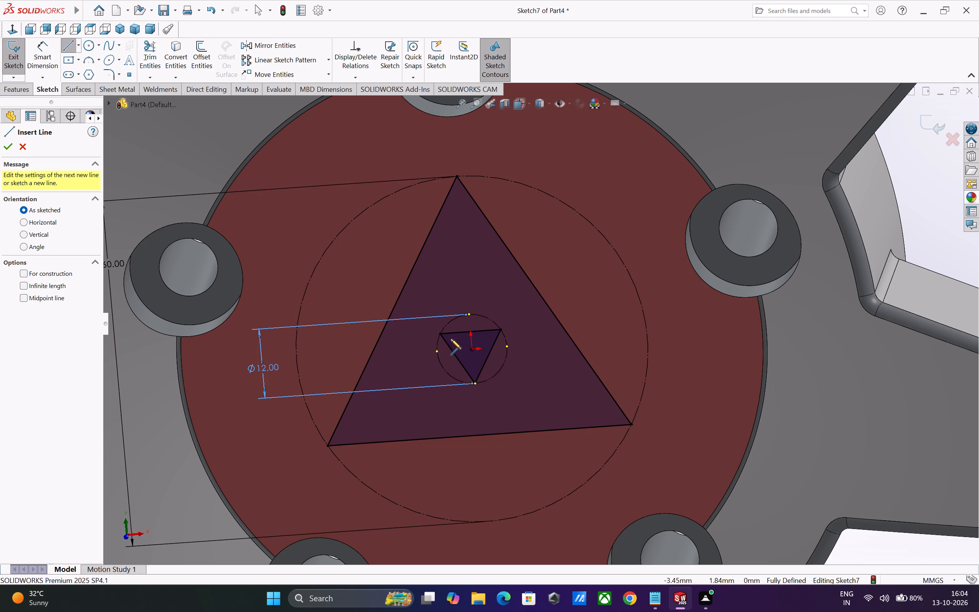
click(441, 334)
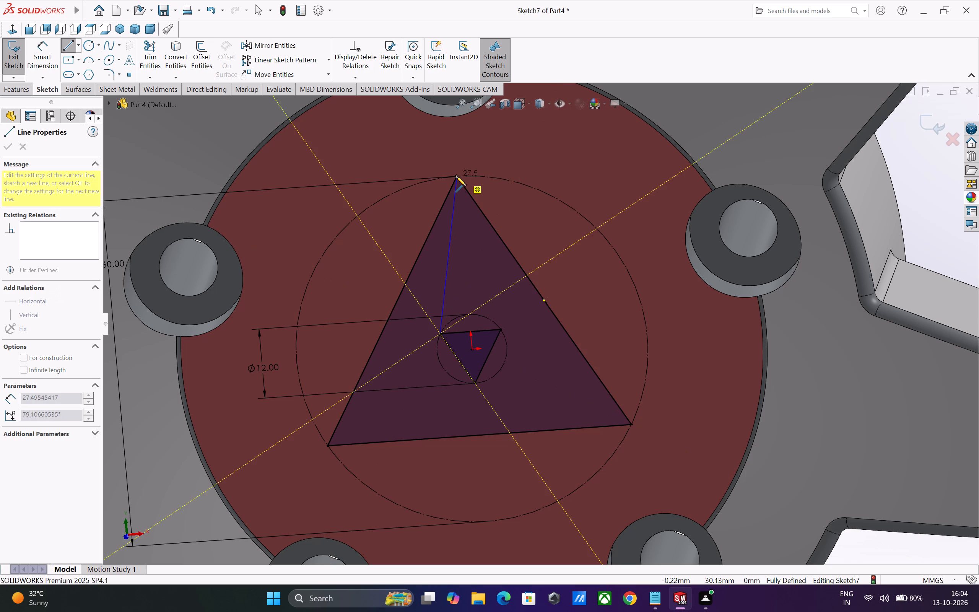
click(455, 176)
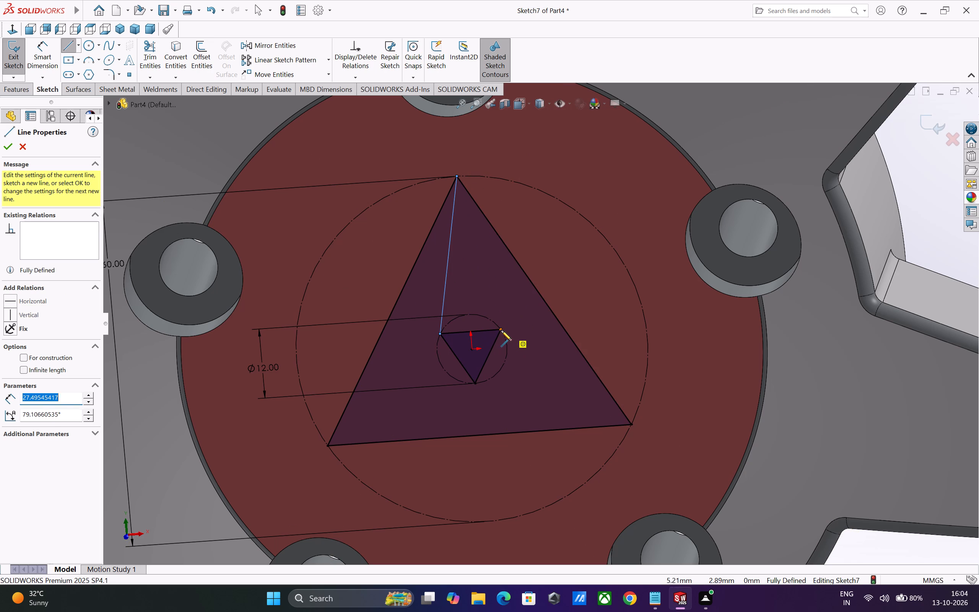
click(501, 330)
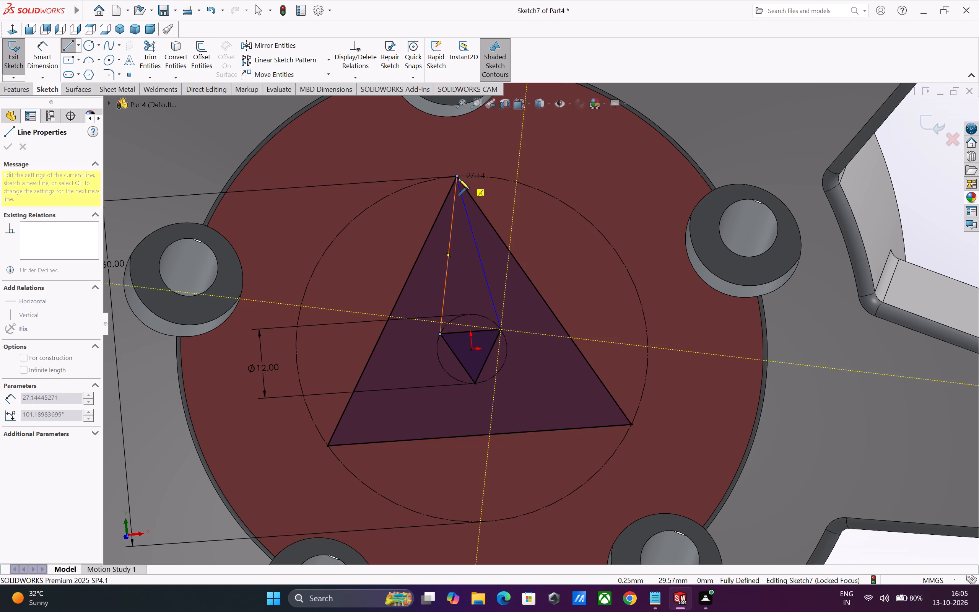
click(457, 176)
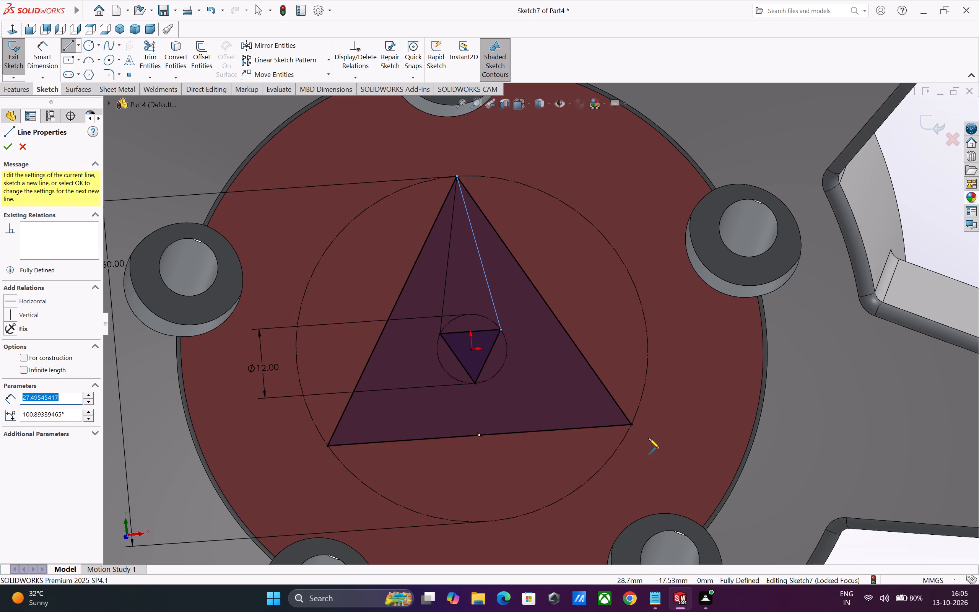
Draw two lines joining the small triangle's upper-right and bottom vertices to the large triangle's lower-right vertex.
click(501, 329)
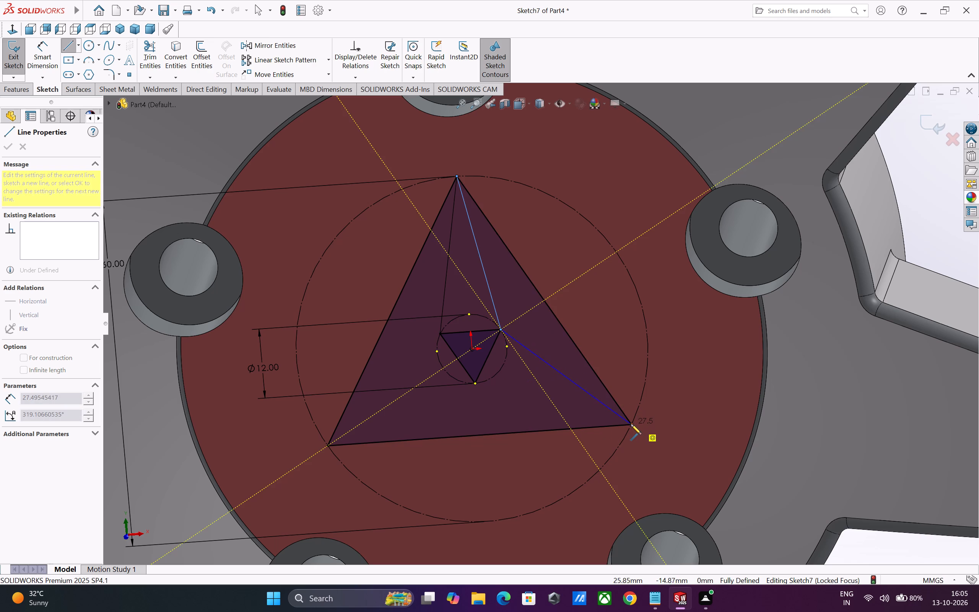
click(633, 425)
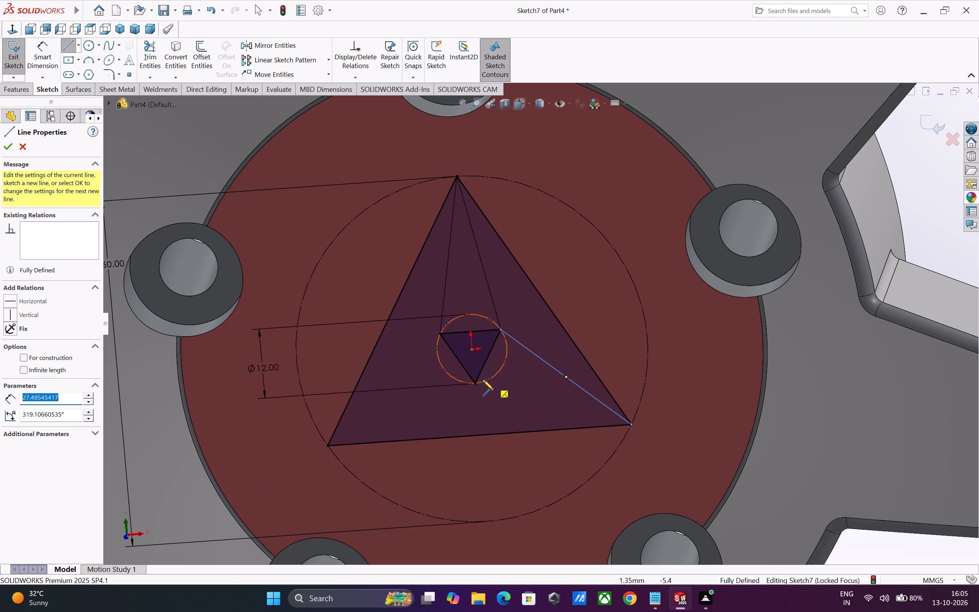
click(476, 385)
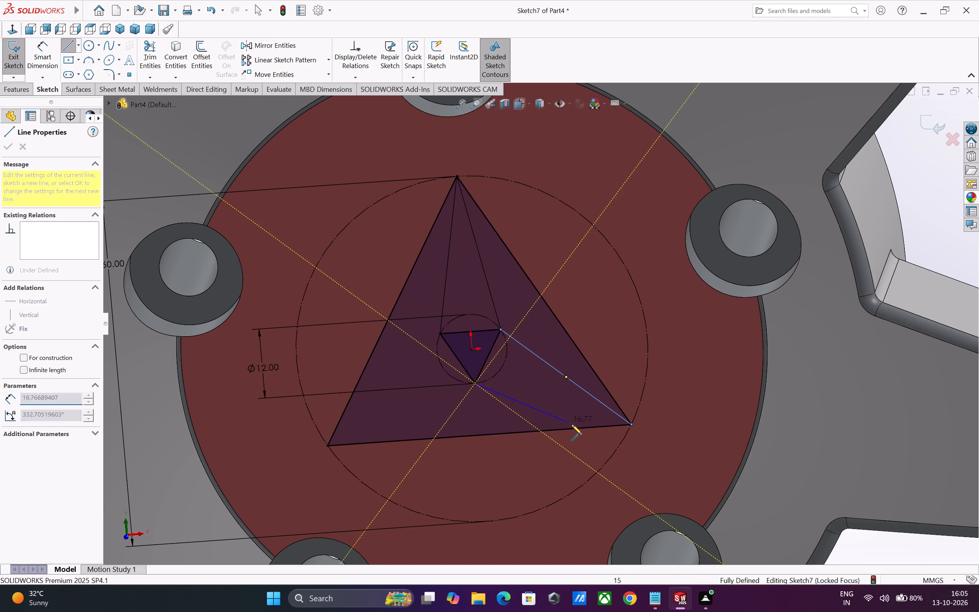
click(632, 424)
key(Escape)
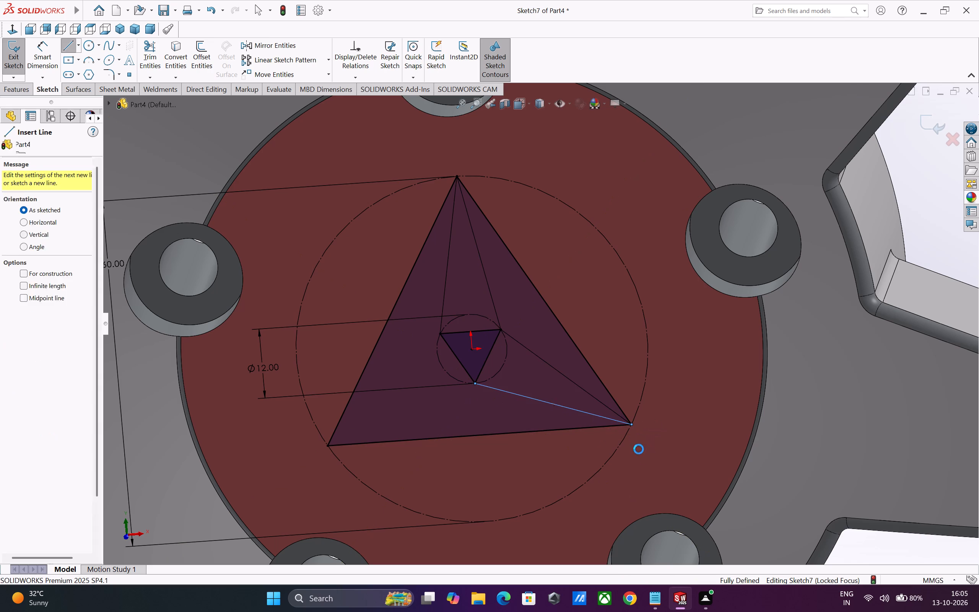
Draw two lines joining the small triangle's upper-left and bottom vertices to the large triangle's lower-left vertex.
key(l)
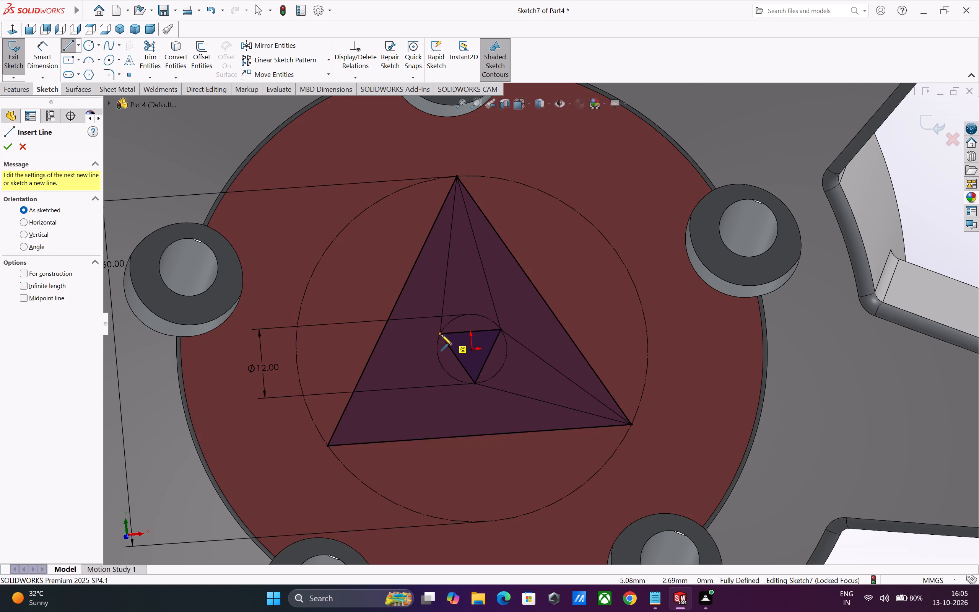
click(441, 334)
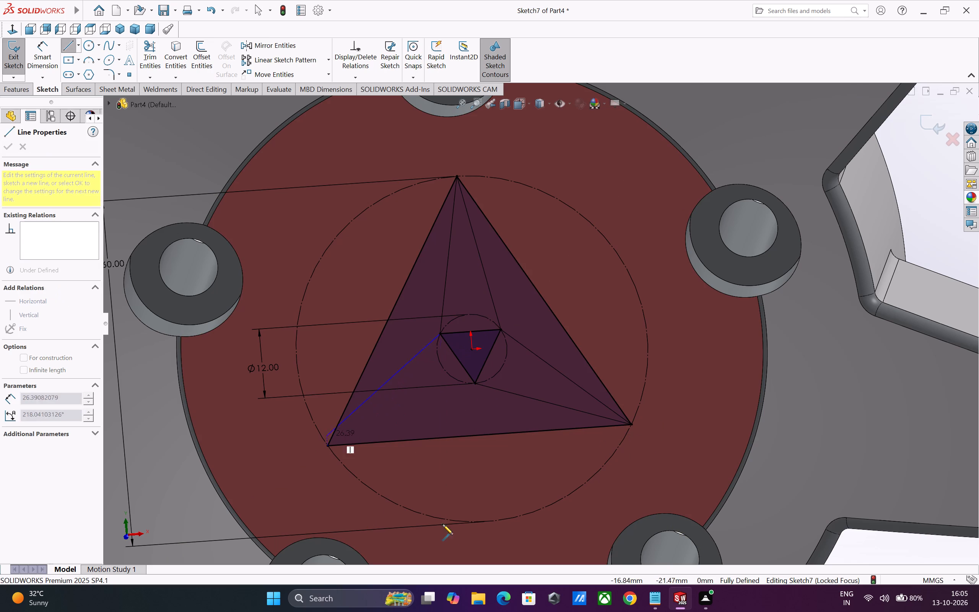
click(328, 447)
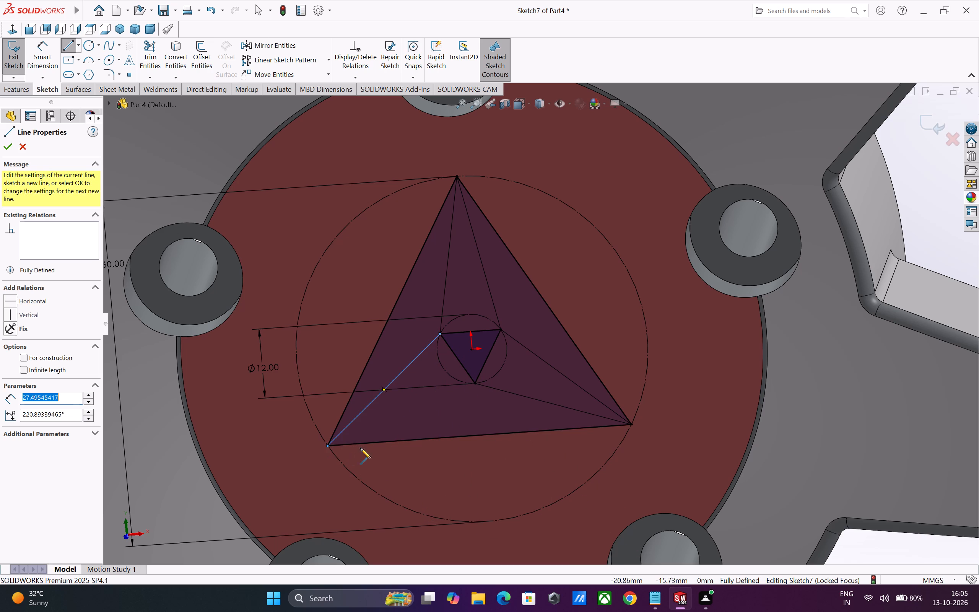
click(476, 384)
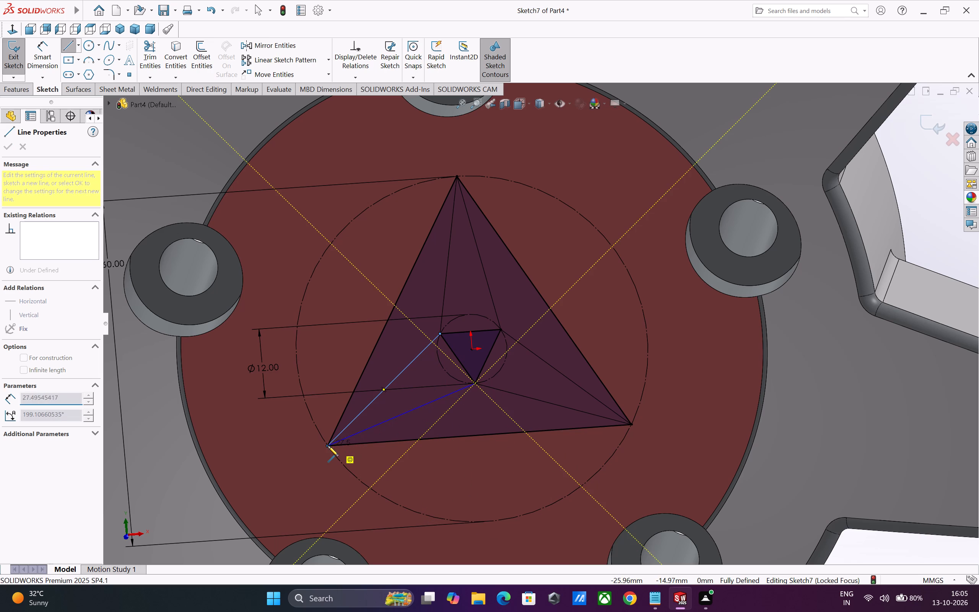
click(328, 446)
key(Escape)
Convert all three sides of both the large and small triangles to construction lines, leaving the star outline solid.
scroll(525, 476, up, 1)
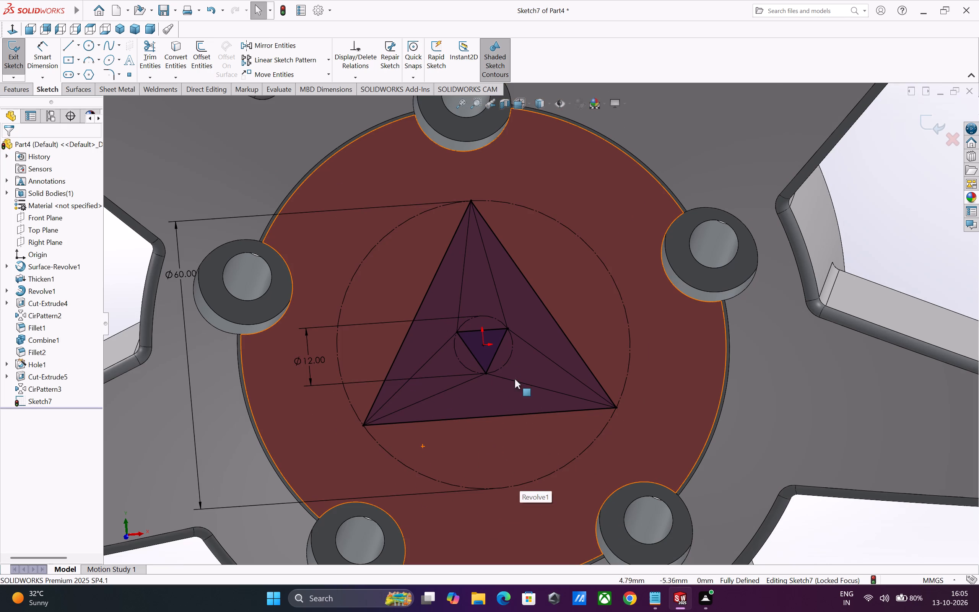
scroll(498, 429, down, 1)
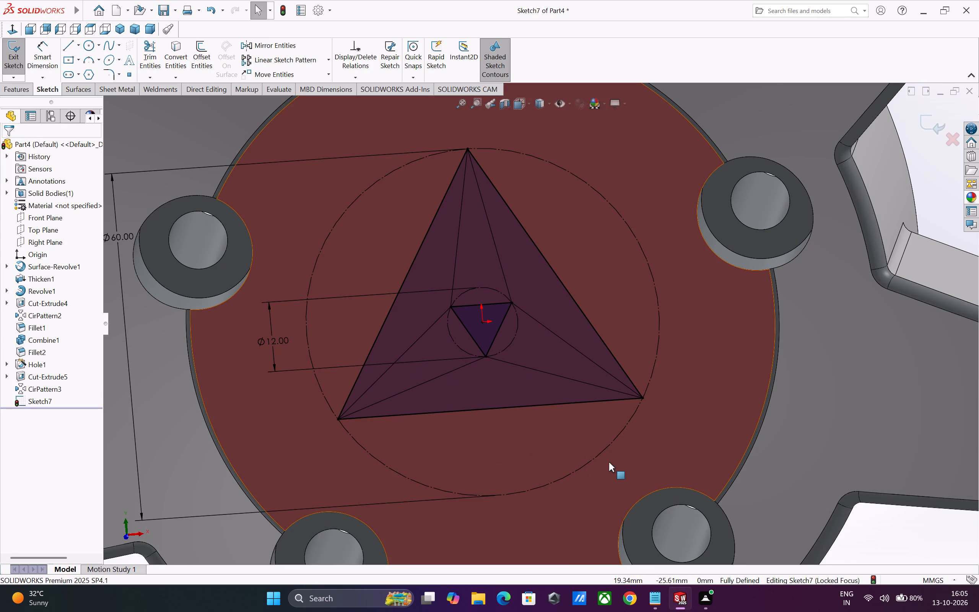
scroll(527, 430, up, 1)
scroll(617, 404, up, 2)
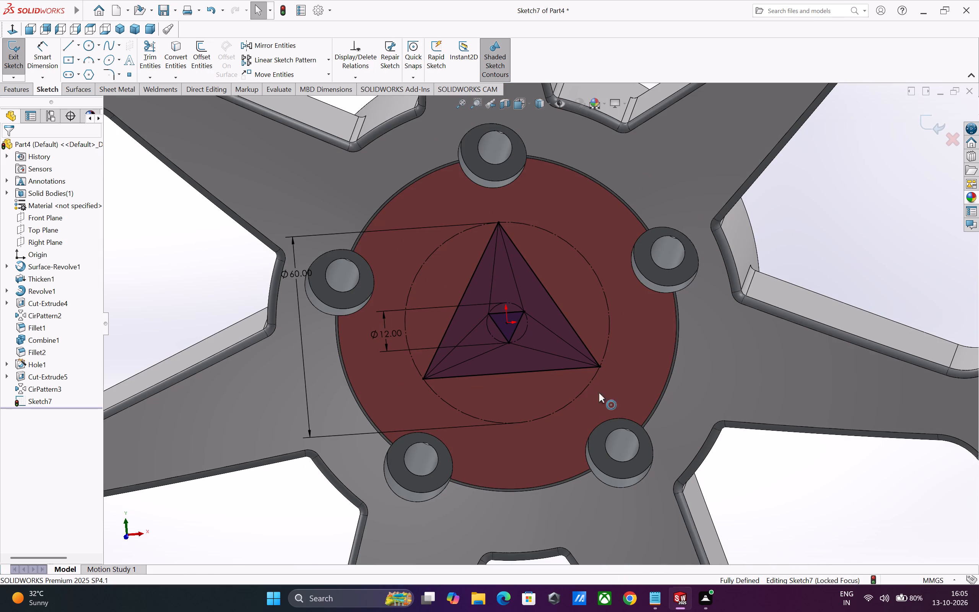
click(530, 102)
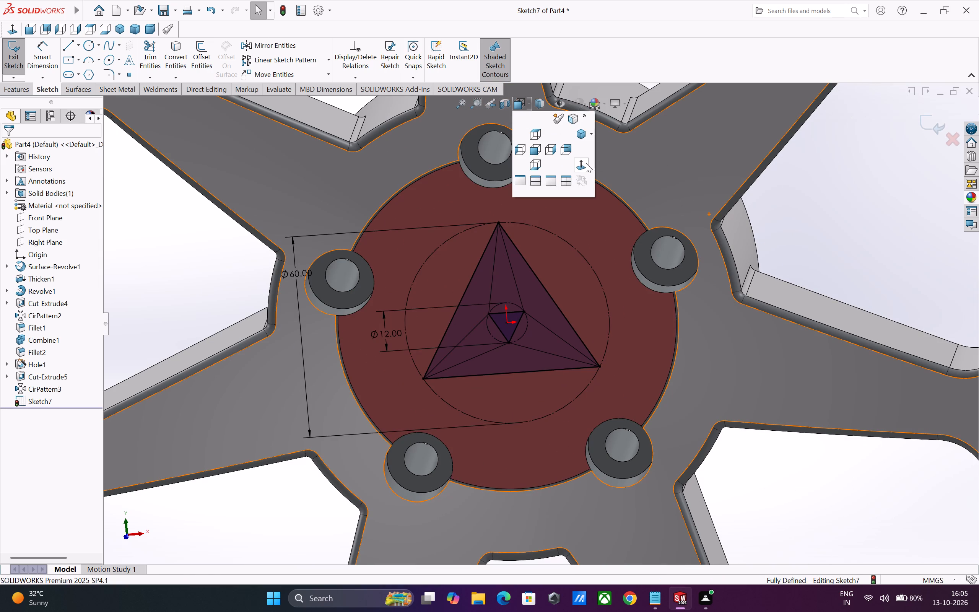
click(586, 163)
scroll(538, 298, down, 6)
scroll(551, 345, down, 2)
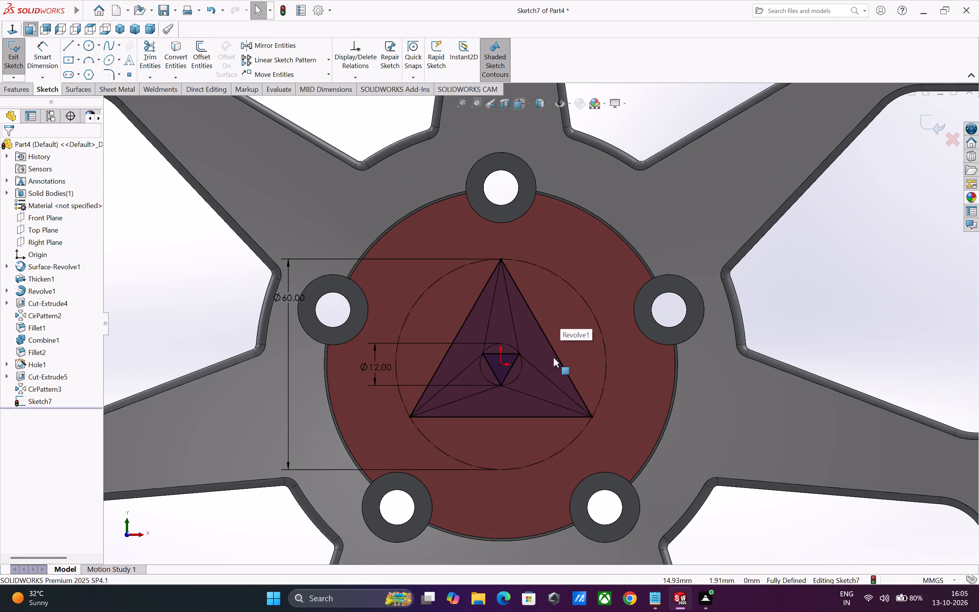
scroll(553, 358, down, 2)
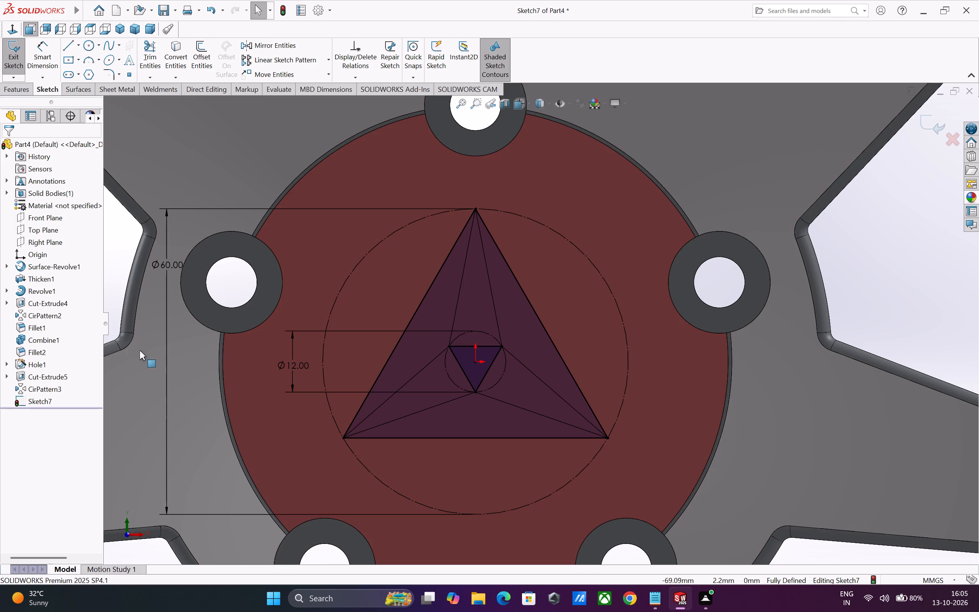
scroll(301, 327, down, 2)
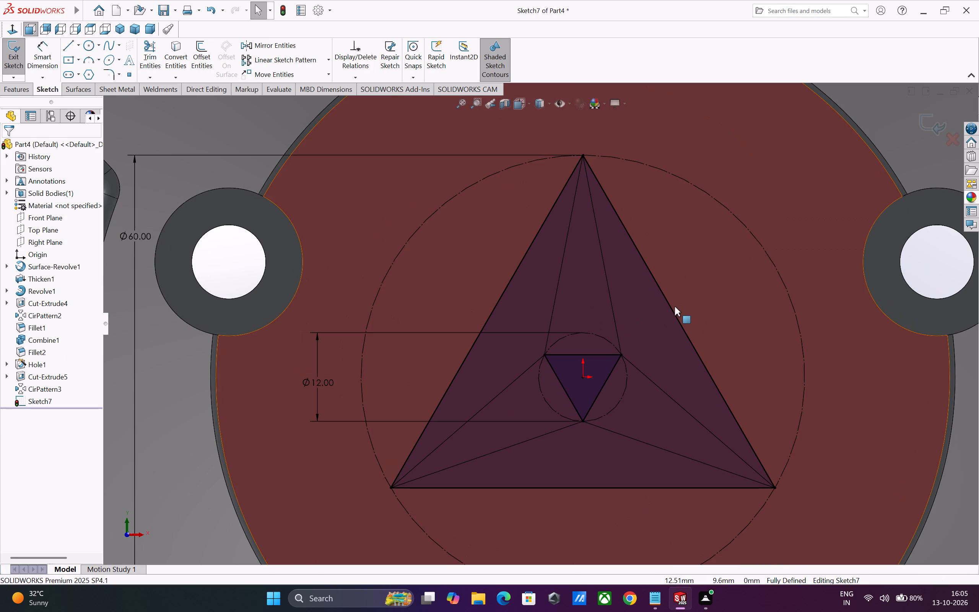
click(673, 310)
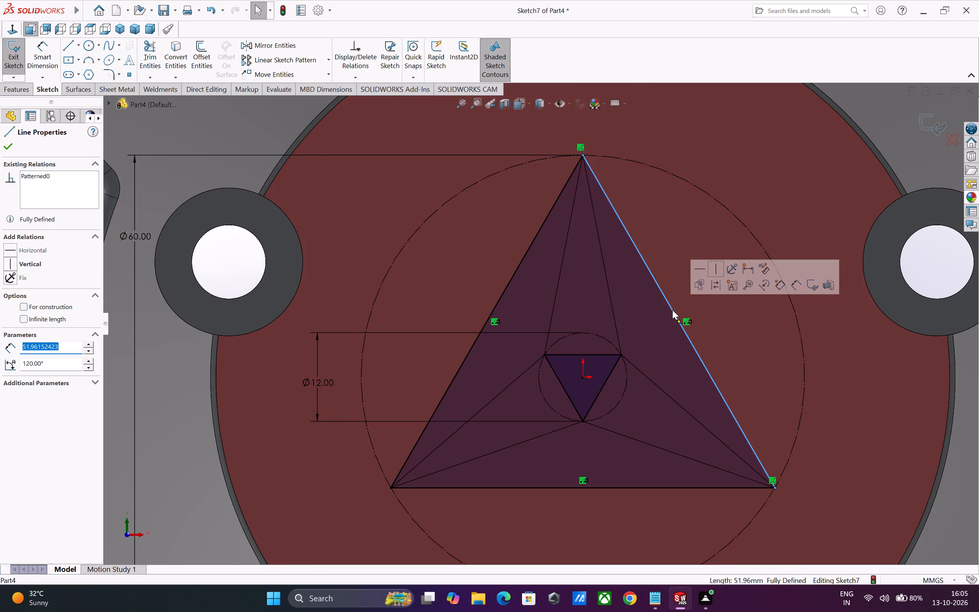
ctrl+click(510, 280)
ctrl+click(542, 487)
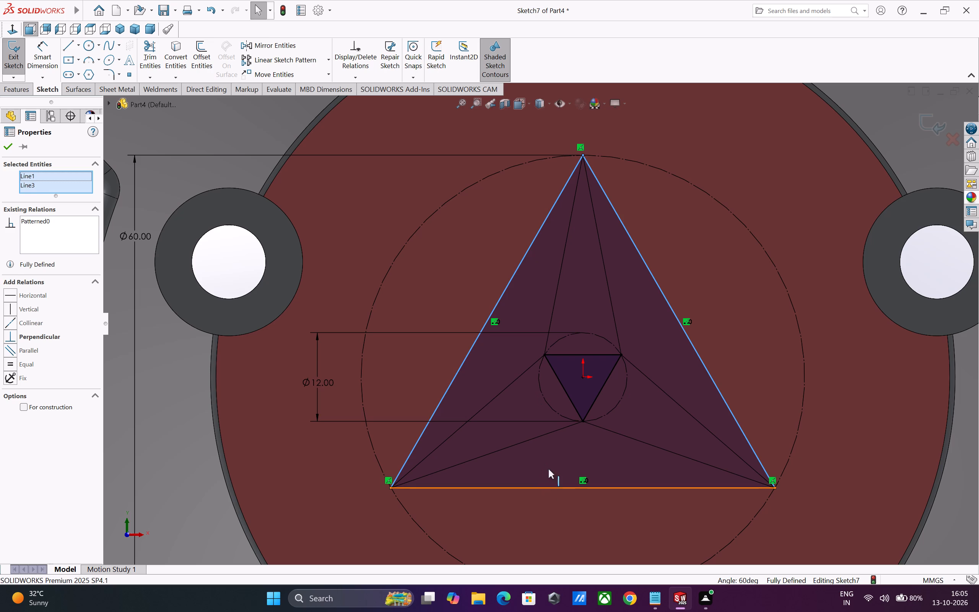
ctrl+click(573, 399)
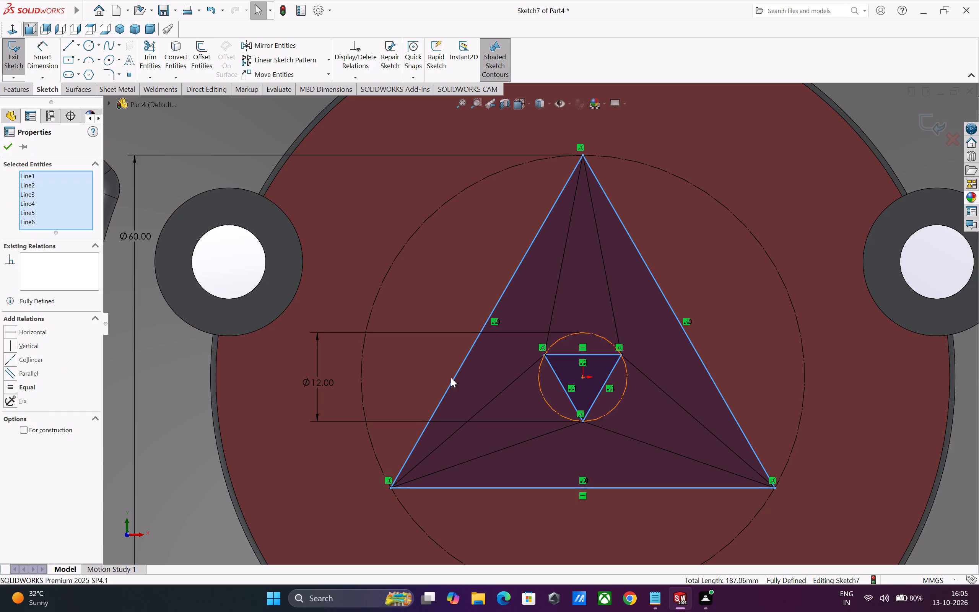
ctrl+click(23, 428)
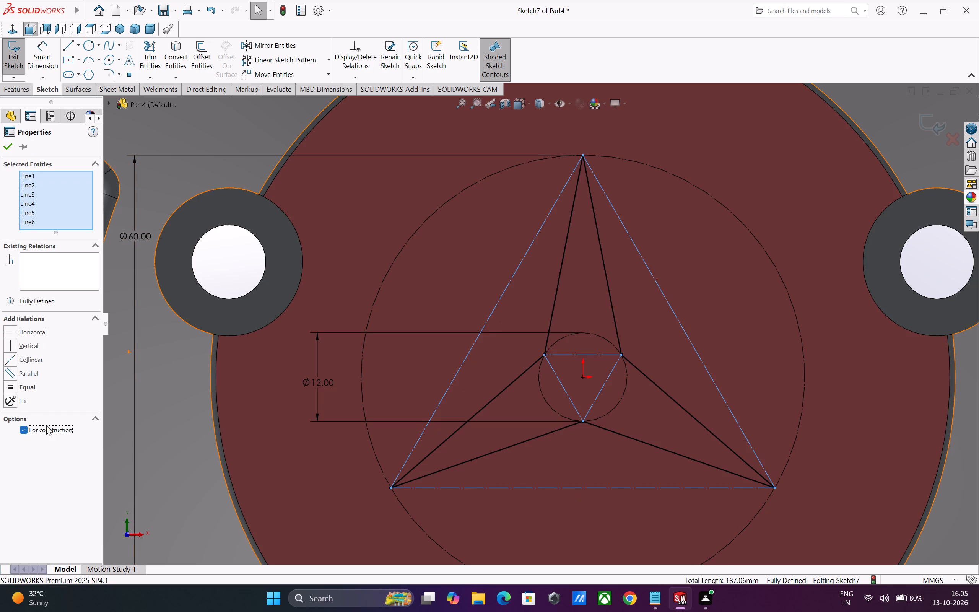
click(4, 147)
Examine the three-pointed star outline on the hub face, both face-on and at an angle.
scroll(277, 448, up, 1)
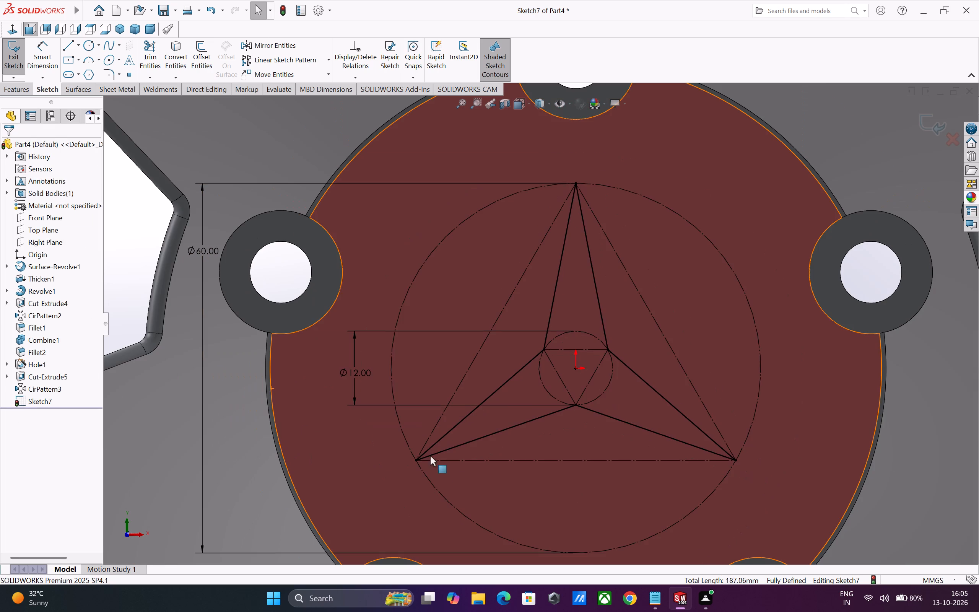
scroll(516, 486, up, 1)
scroll(599, 421, down, 2)
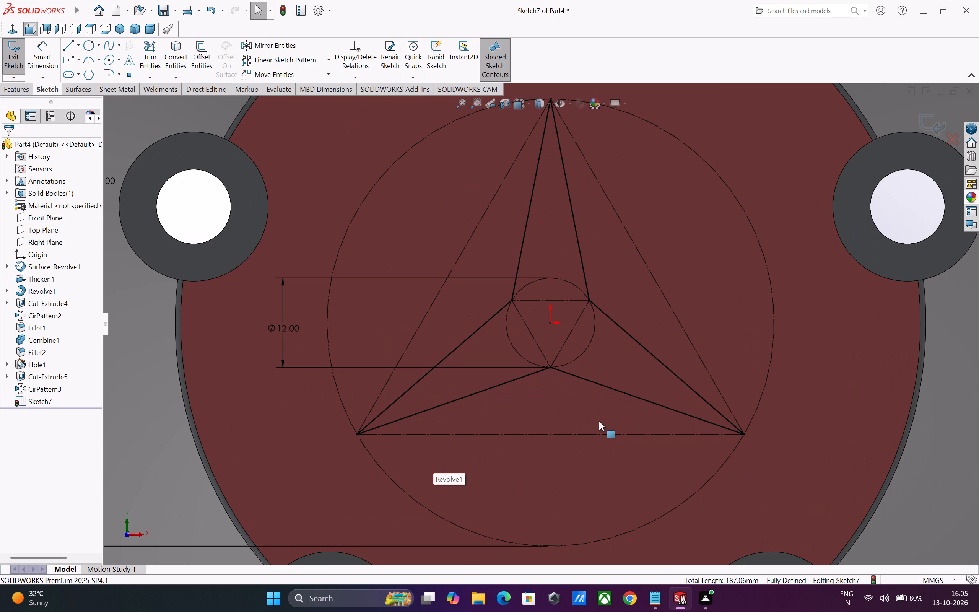
scroll(586, 422, up, 1)
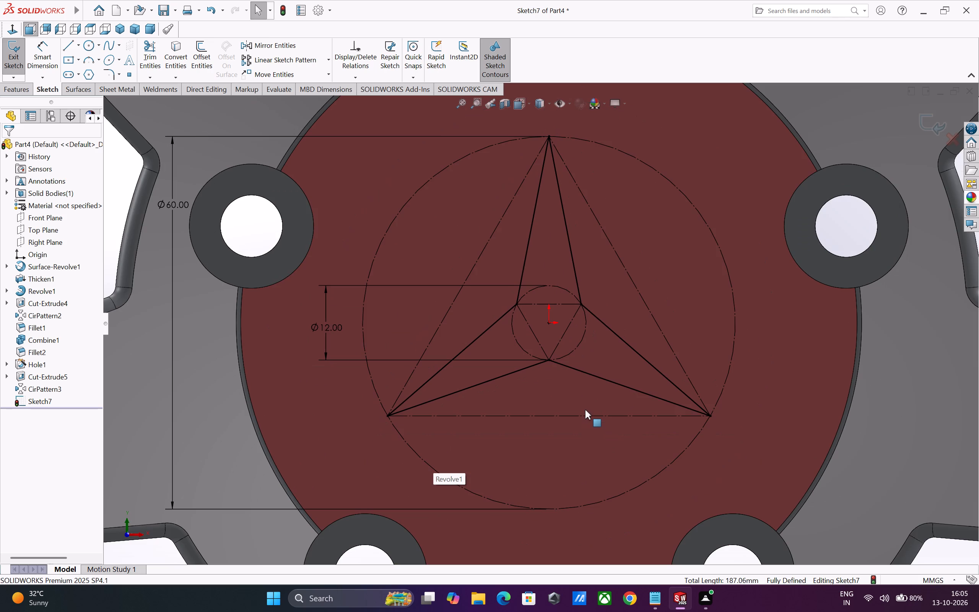
scroll(571, 377, down, 1)
scroll(544, 454, up, 4)
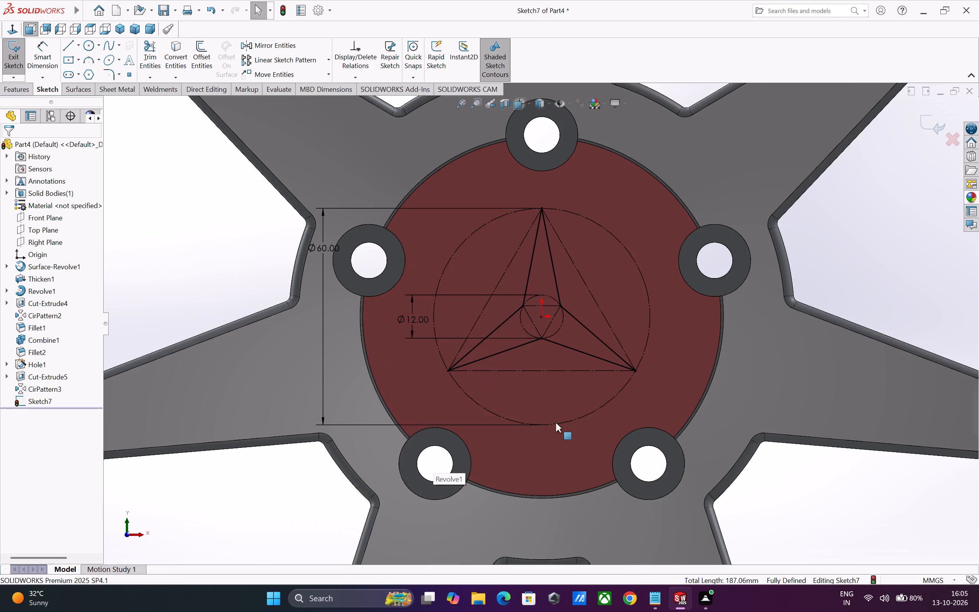
scroll(568, 246, down, 2)
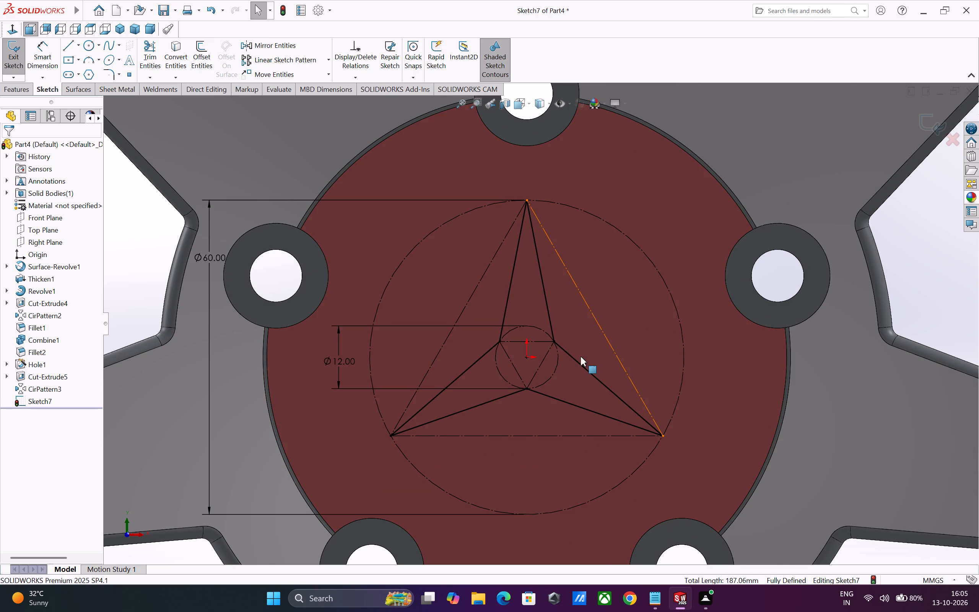
middle_drag(533, 430, 504, 401)
scroll(525, 371, down, 1)
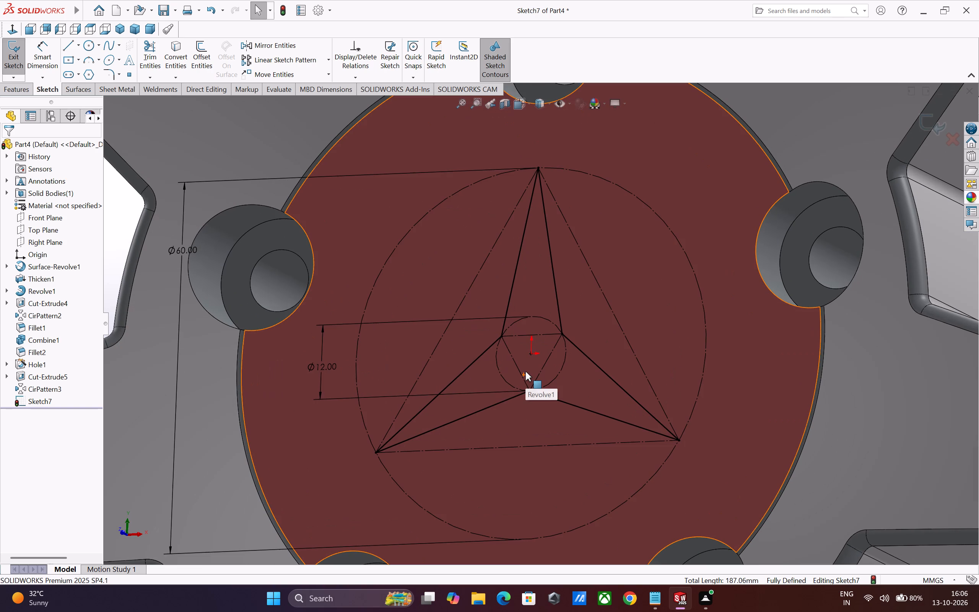
middle_drag(558, 400, 541, 410)
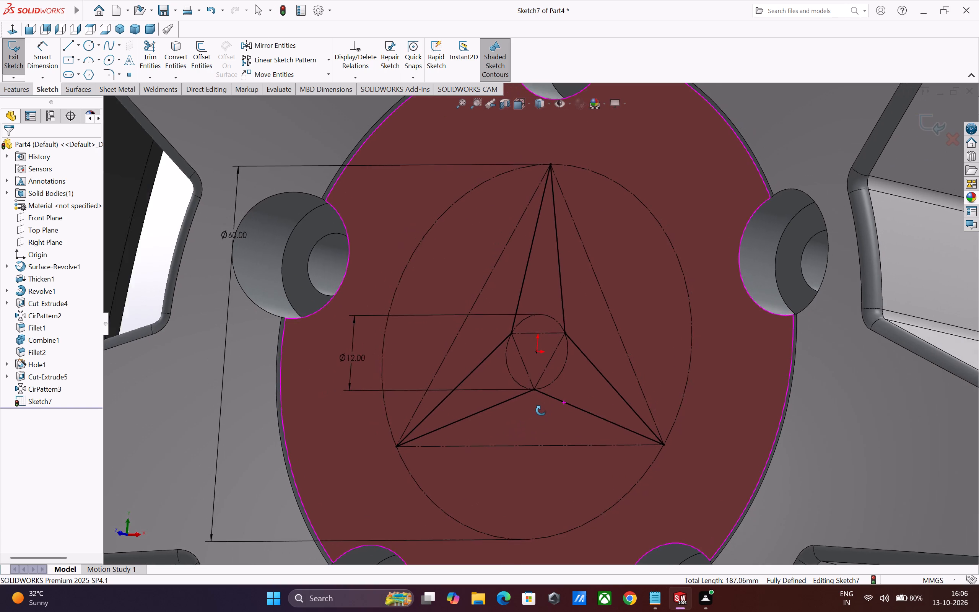
middle_drag(541, 410, 535, 414)
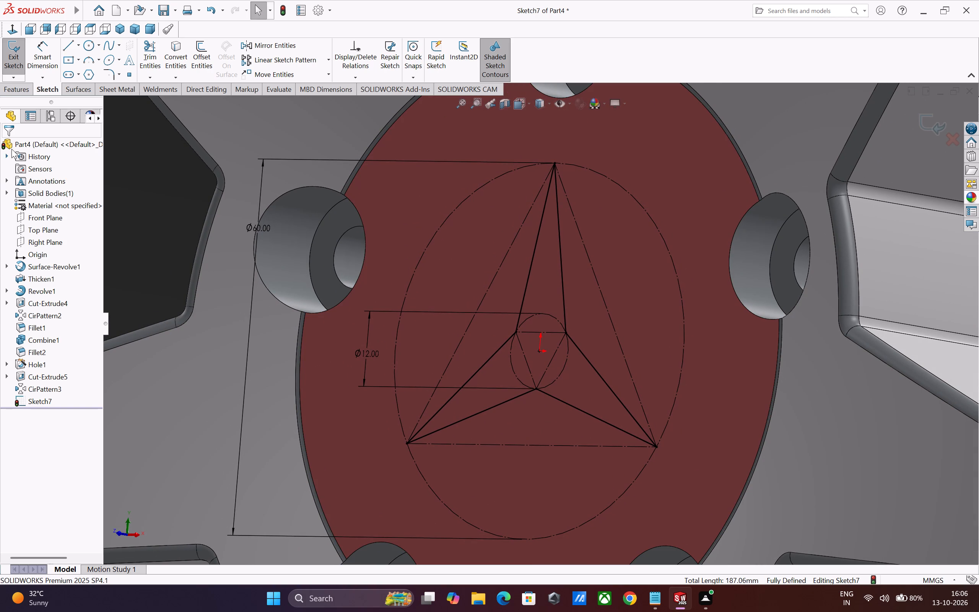
Close the star sketch on the hub face.
click(18, 91)
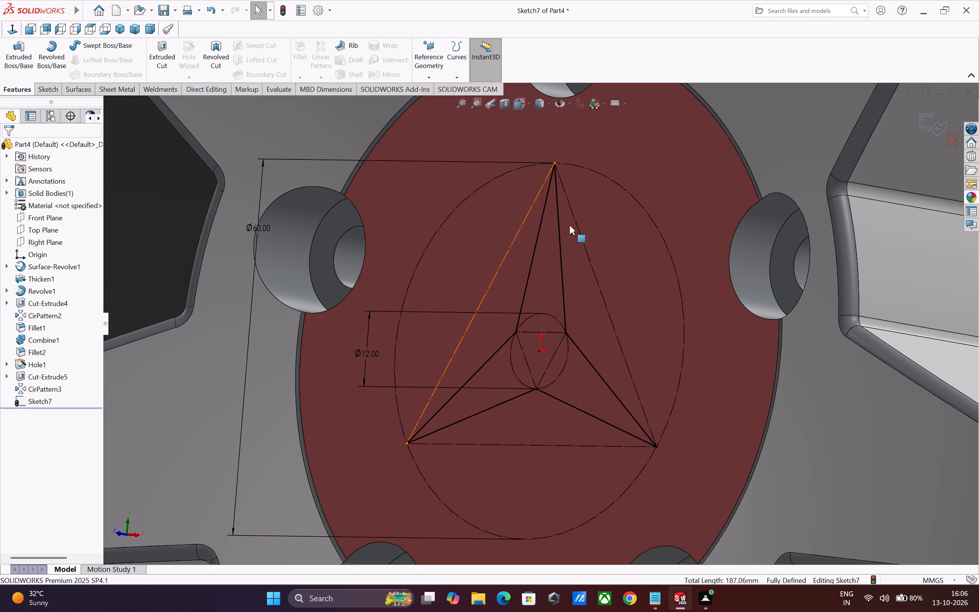
click(922, 117)
Create a reference plane offset 8 mm outward from the hub face that carries the star outline.
click(432, 79)
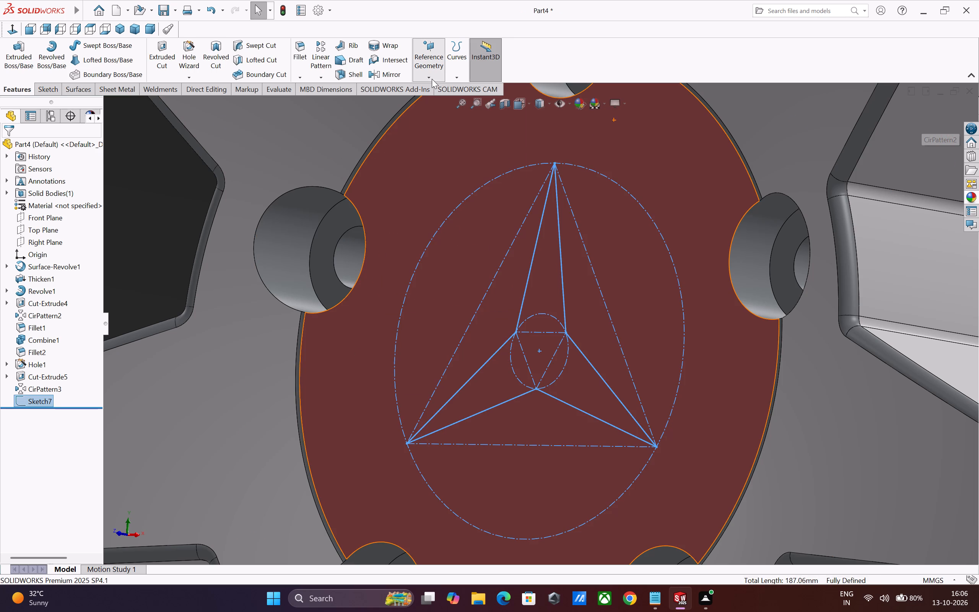
click(434, 88)
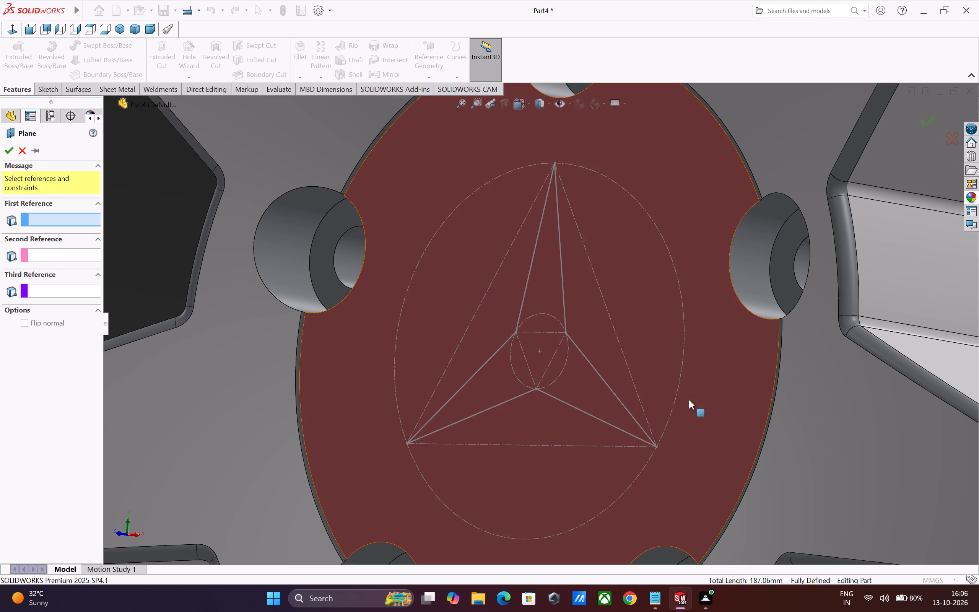
scroll(683, 397, up, 1)
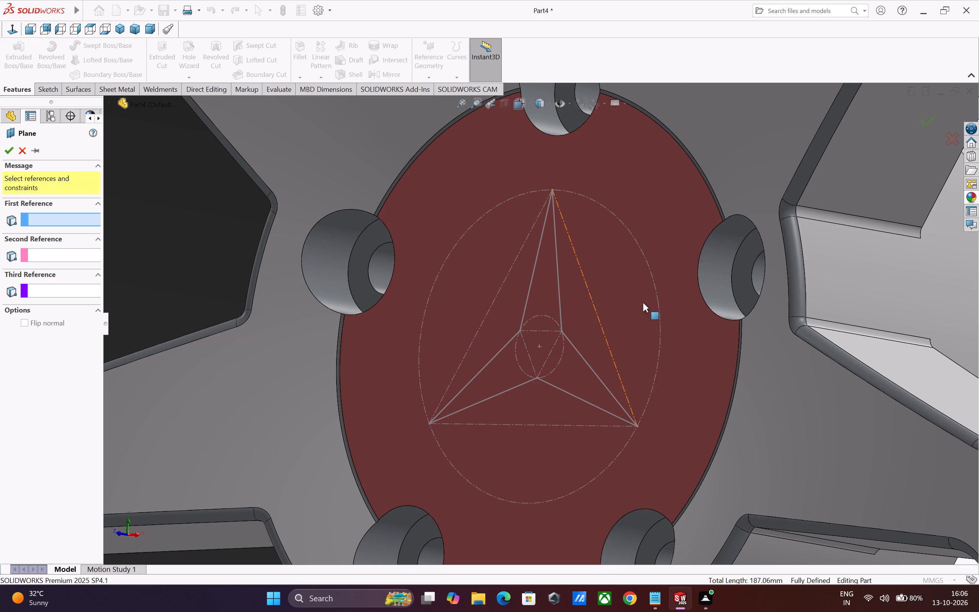
scroll(478, 379, up, 2)
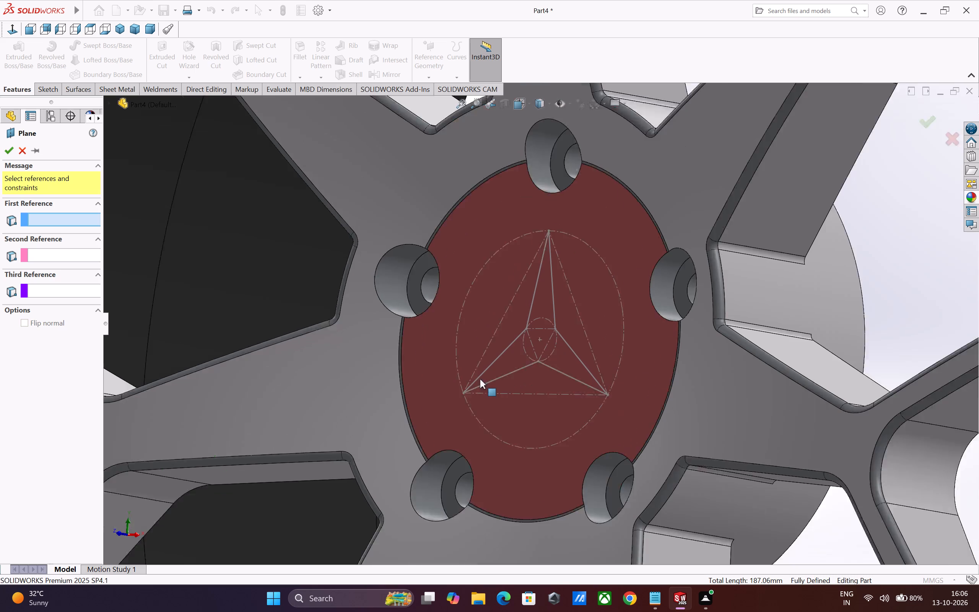
scroll(480, 379, up, 2)
scroll(624, 338, down, 4)
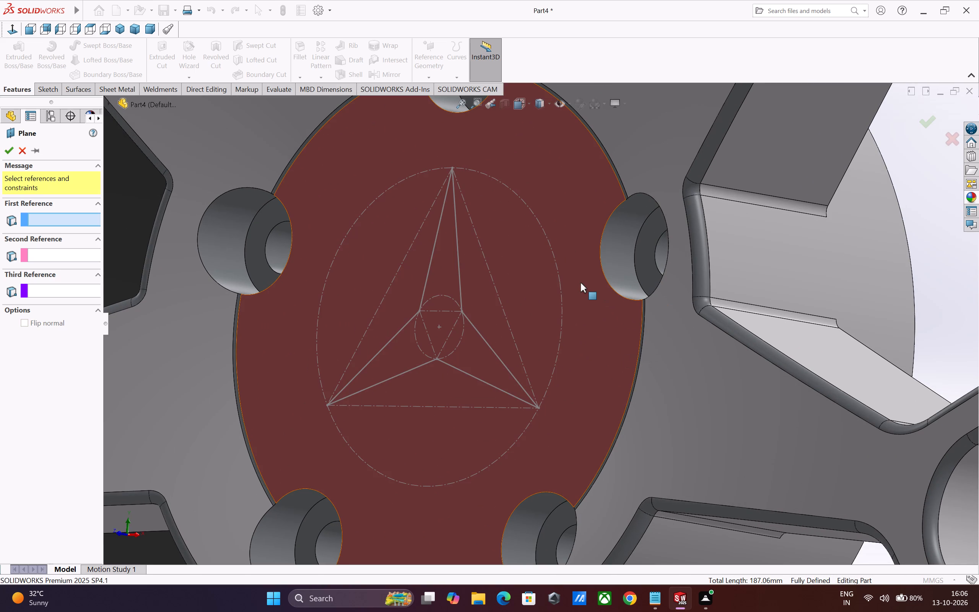
scroll(598, 292, up, 1)
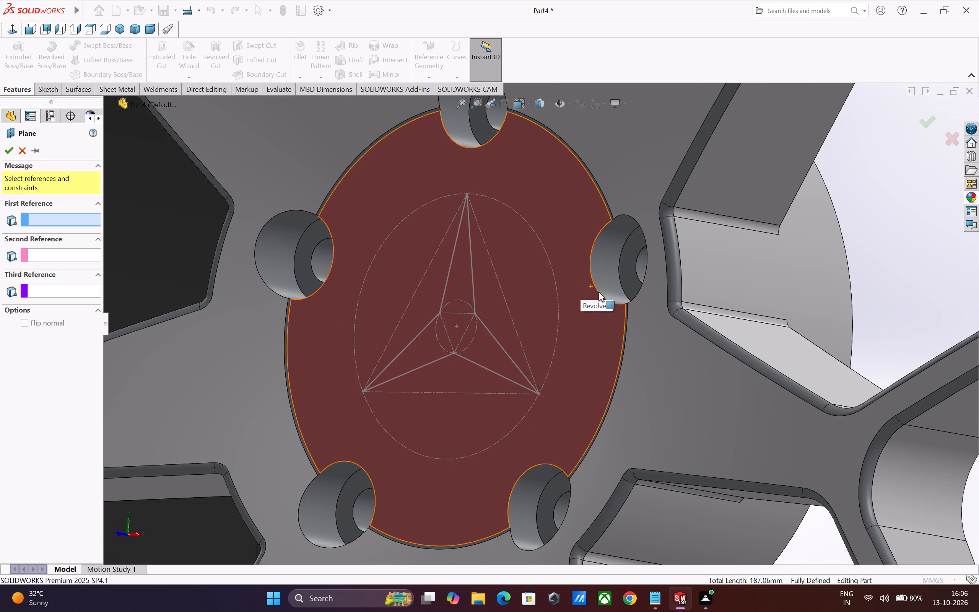
scroll(516, 269, down, 2)
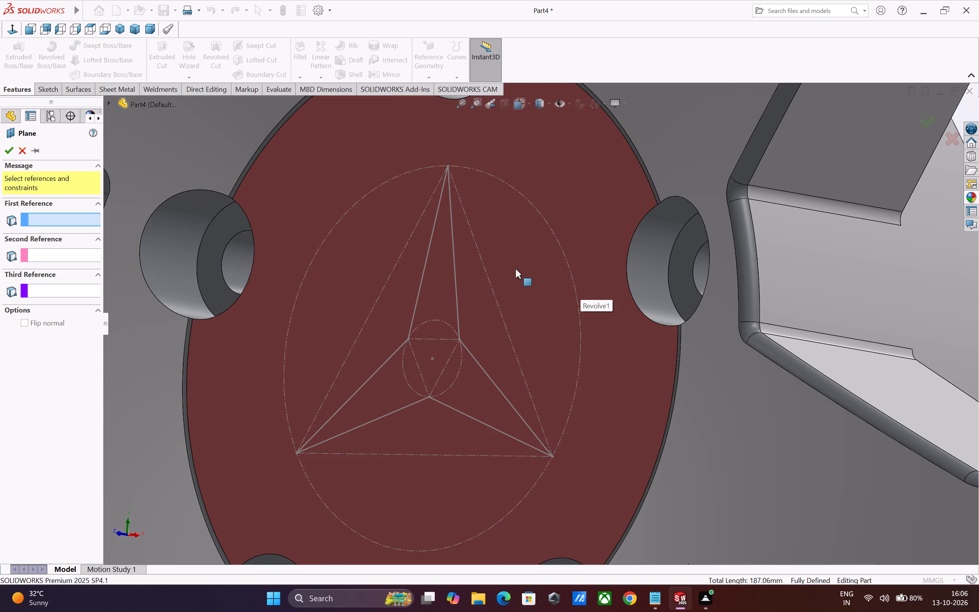
click(515, 269)
scroll(530, 316, up, 2)
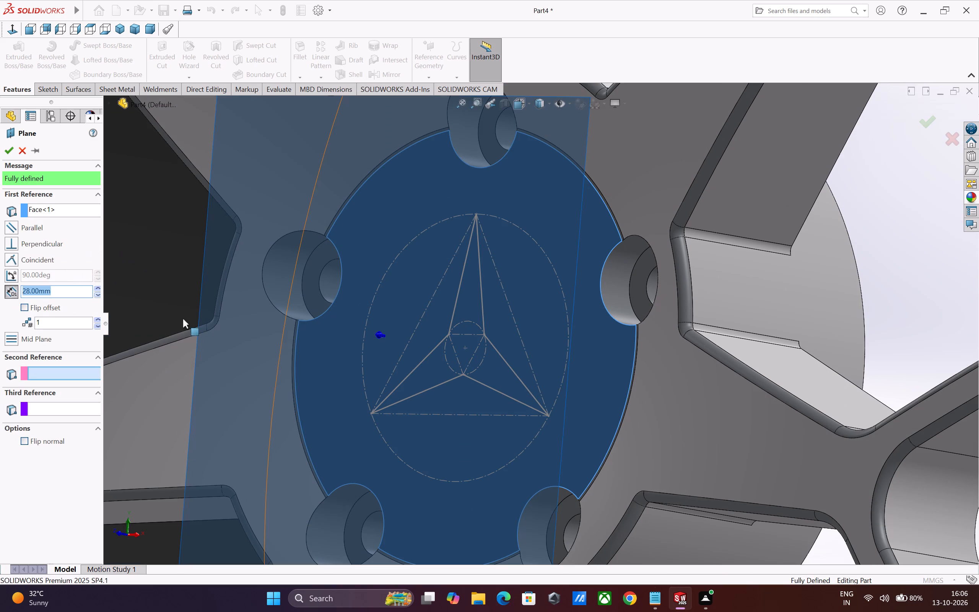
key(8)
key(Return)
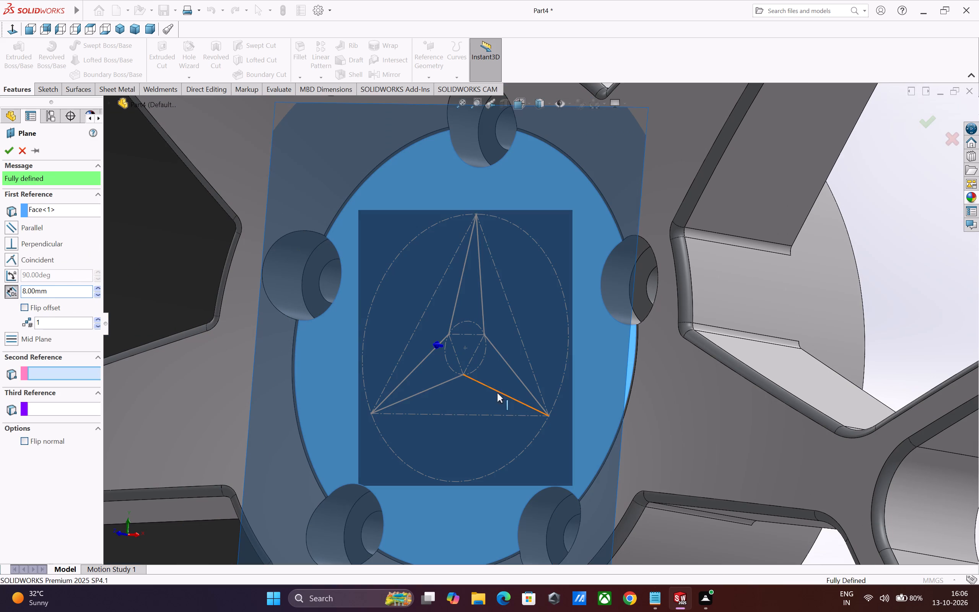
middle_drag(504, 404, 456, 407)
scroll(497, 412, up, 1)
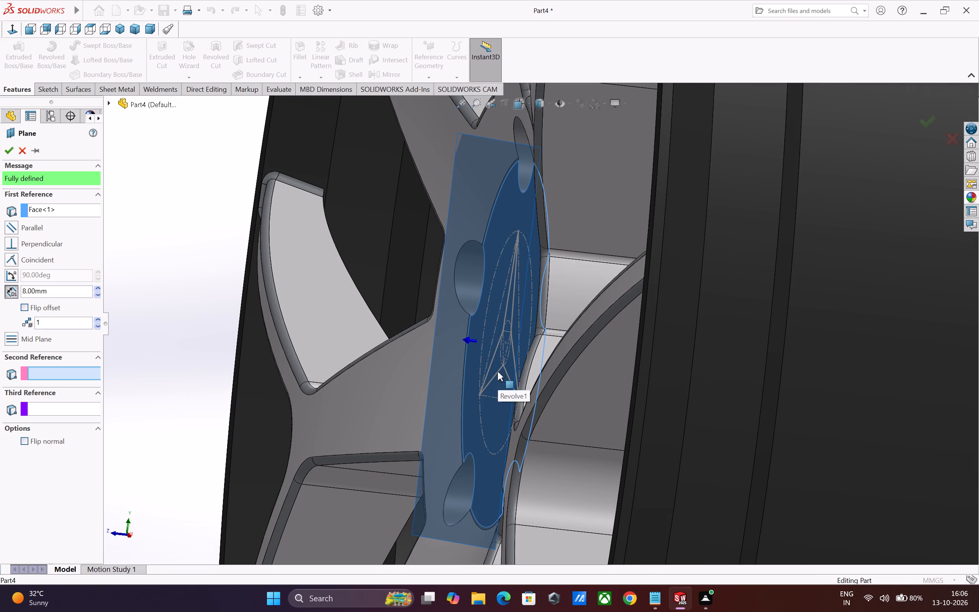
scroll(498, 371, down, 1)
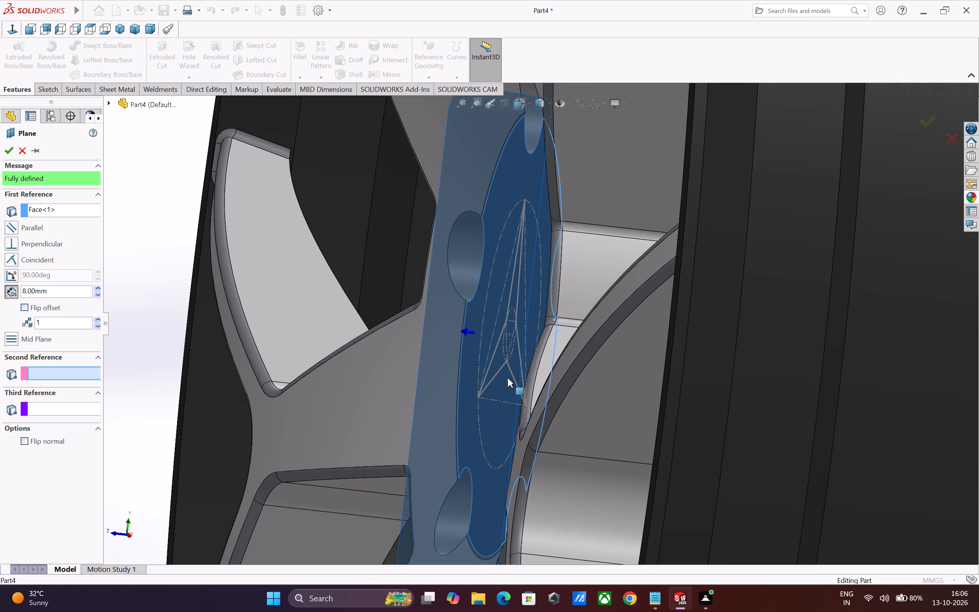
scroll(507, 378, up, 1)
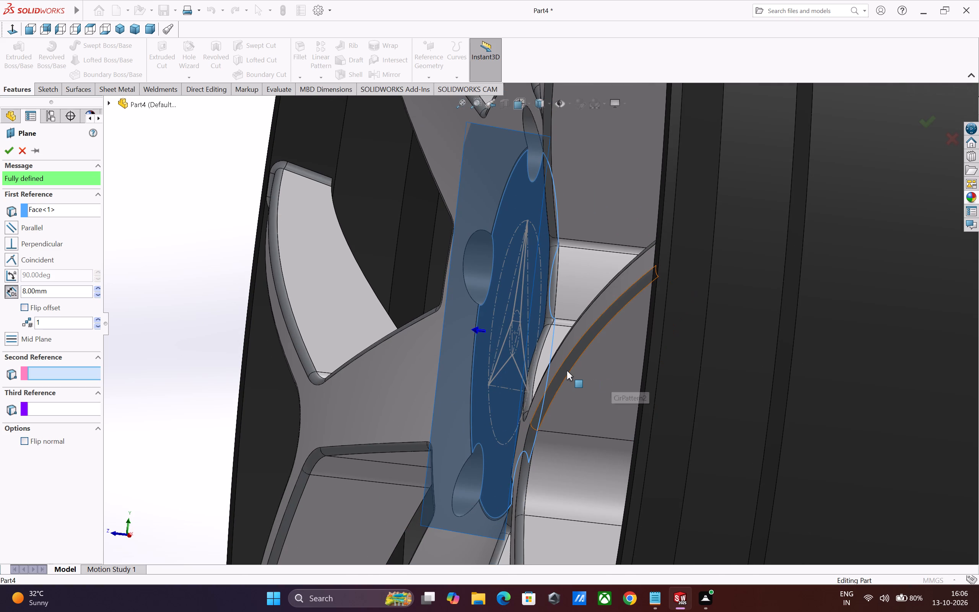
scroll(567, 371, down, 1)
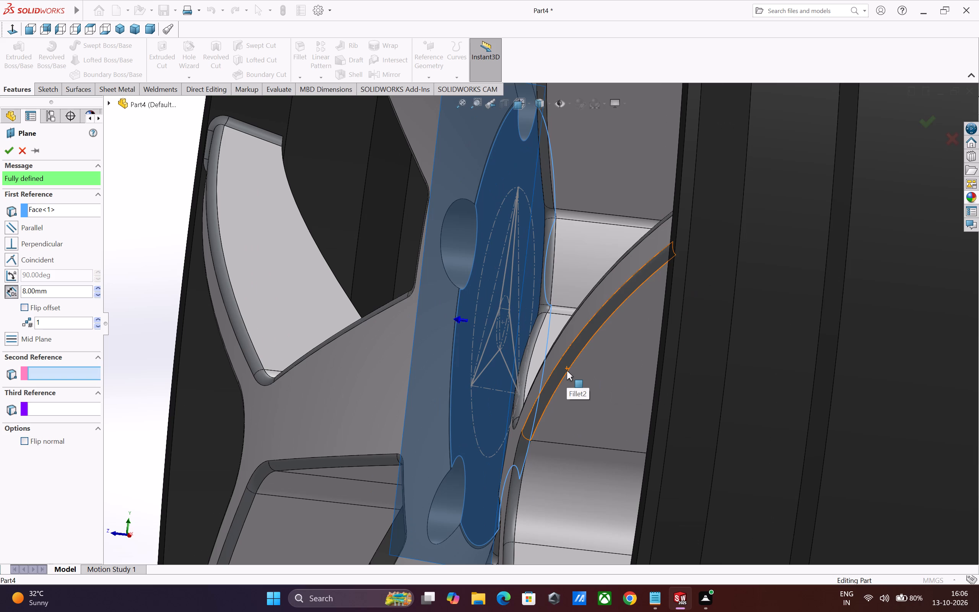
click(6, 152)
Examine the offset plane's position relative to the hub face and star outline from several angles.
middle_drag(404, 369, 464, 374)
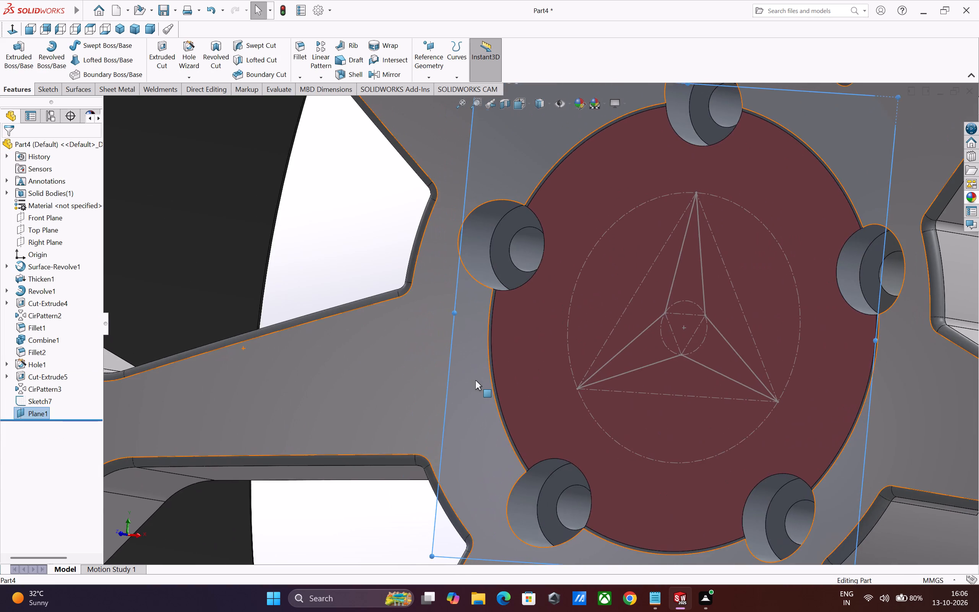
scroll(475, 380, up, 2)
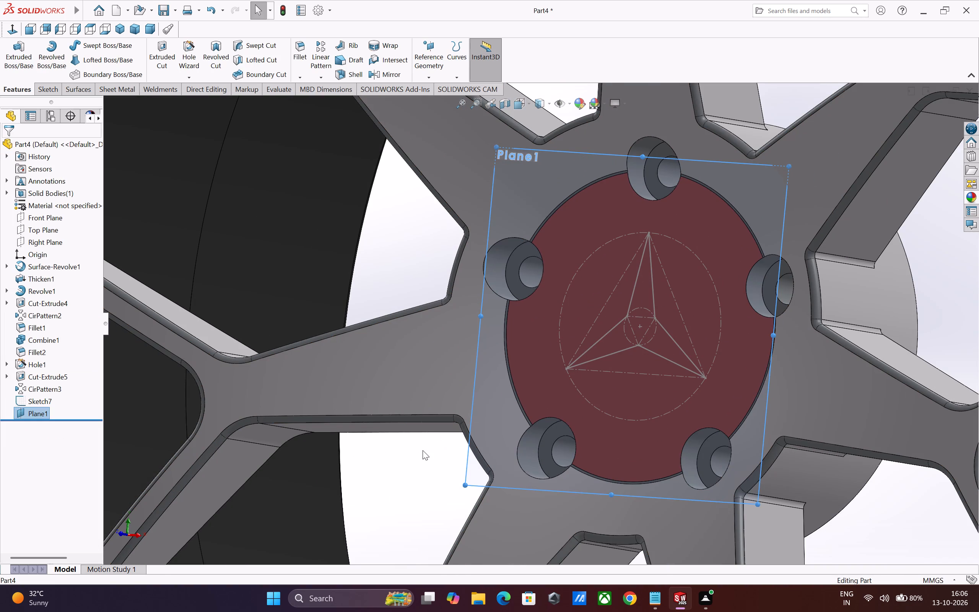
scroll(423, 450, up, 1)
scroll(540, 464, down, 1)
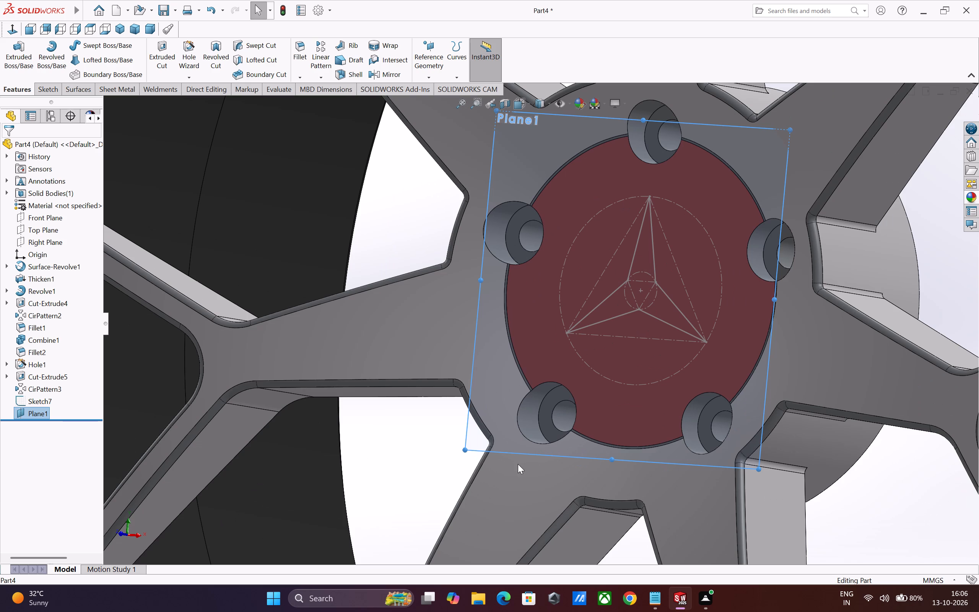
scroll(594, 430, up, 2)
scroll(659, 399, down, 2)
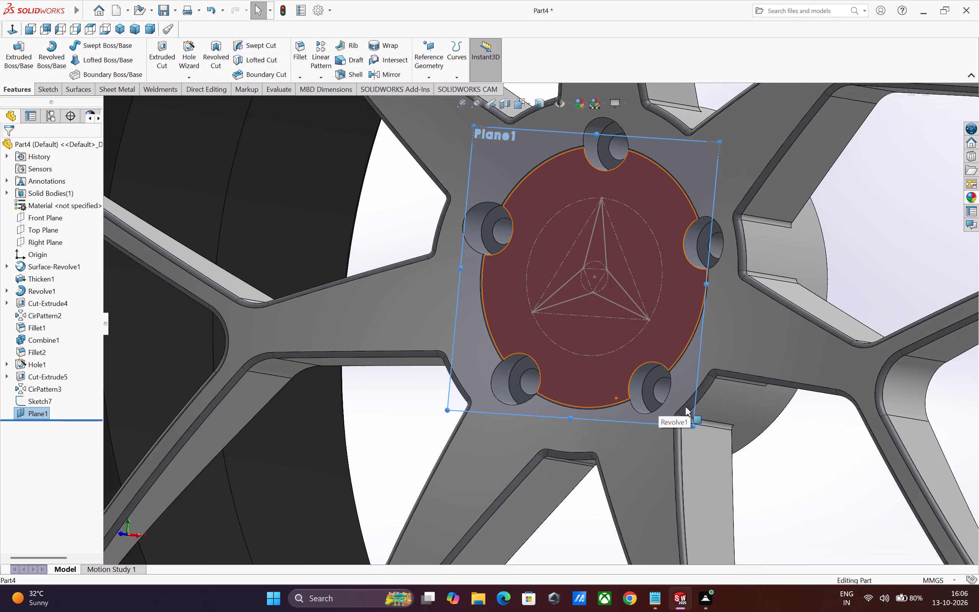
middle_drag(694, 410, 670, 424)
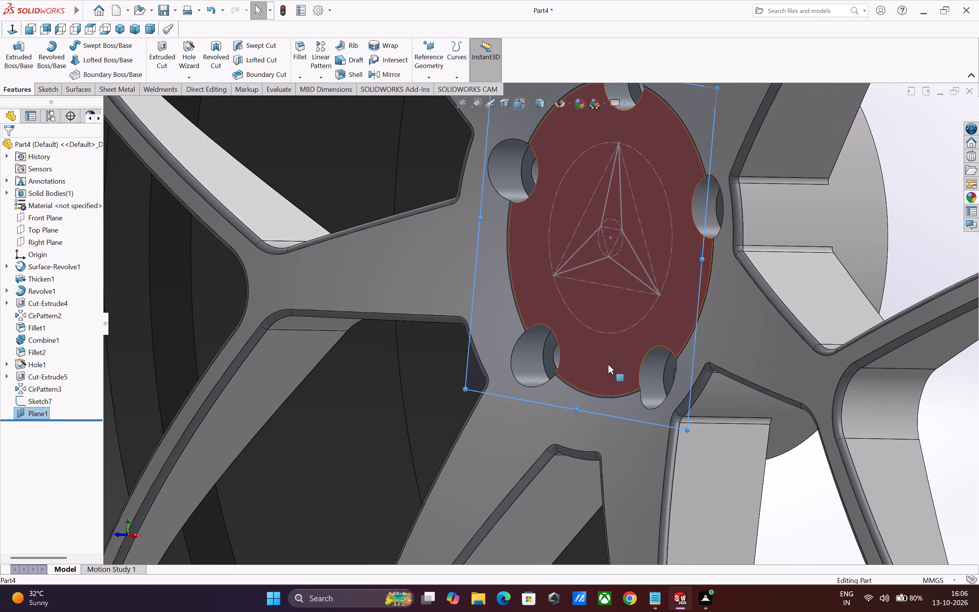
scroll(608, 338, down, 2)
middle_drag(602, 376, 600, 376)
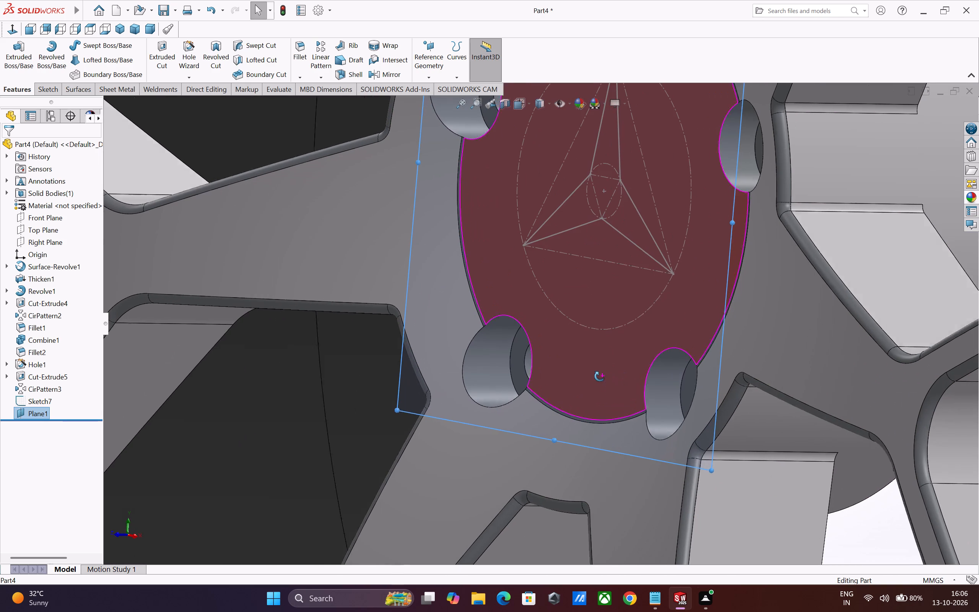
middle_drag(600, 376, 604, 386)
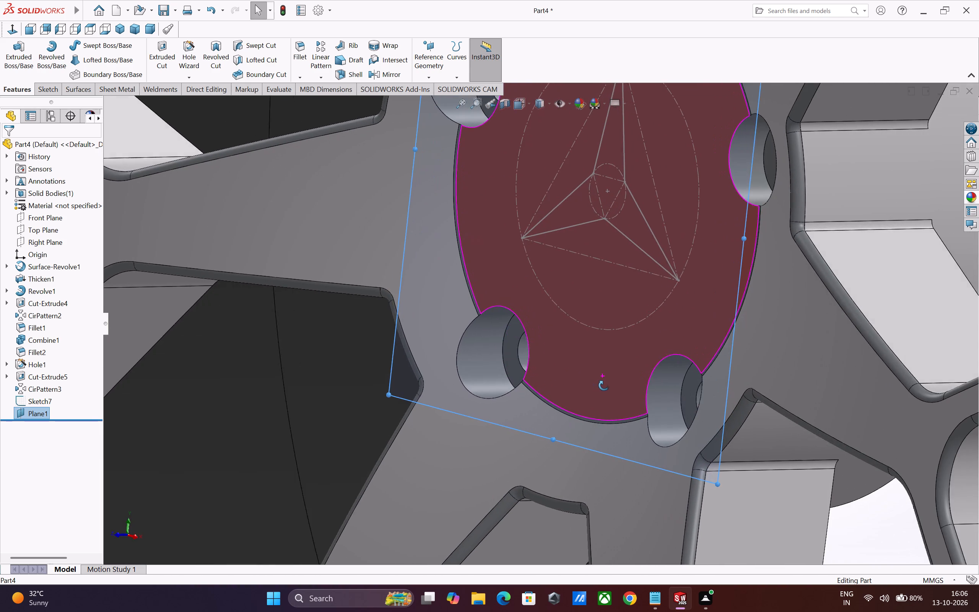
middle_drag(604, 386, 627, 385)
scroll(627, 385, up, 2)
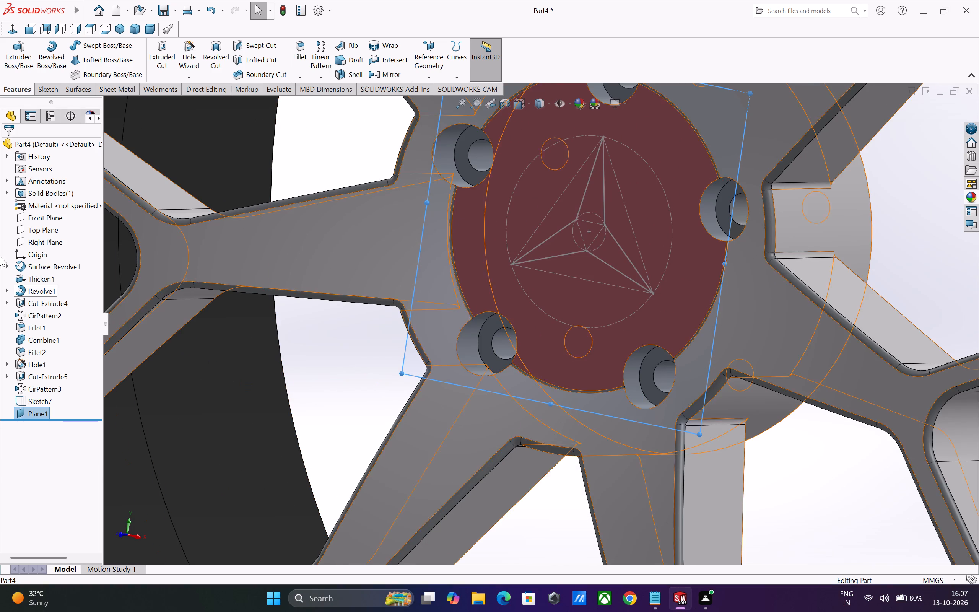
Sketch a single point on the offset plane, coincident with the origin at the star's centre, and close the sketch.
click(410, 358)
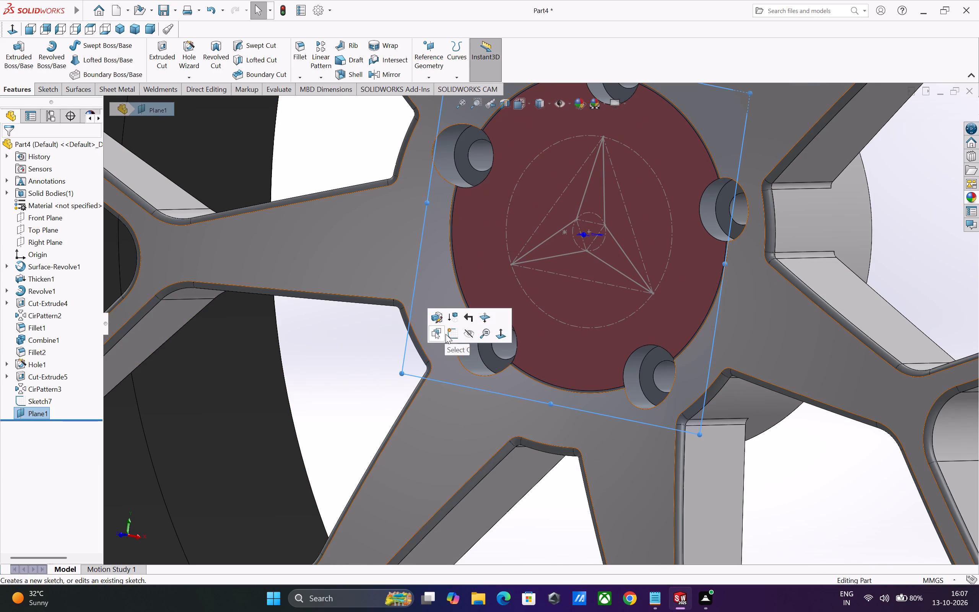
click(446, 334)
scroll(579, 339, up, 1)
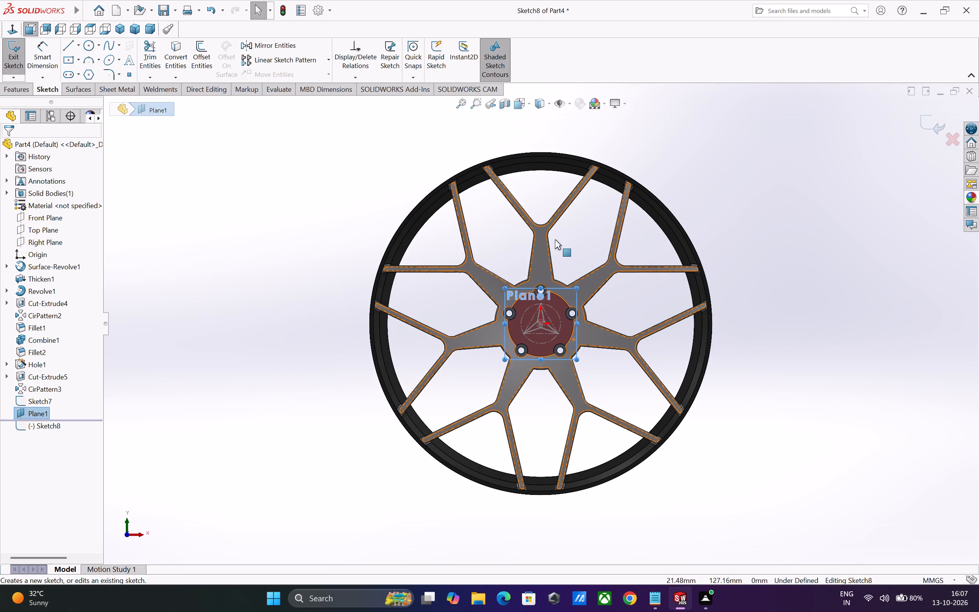
scroll(555, 239, down, 5)
click(130, 77)
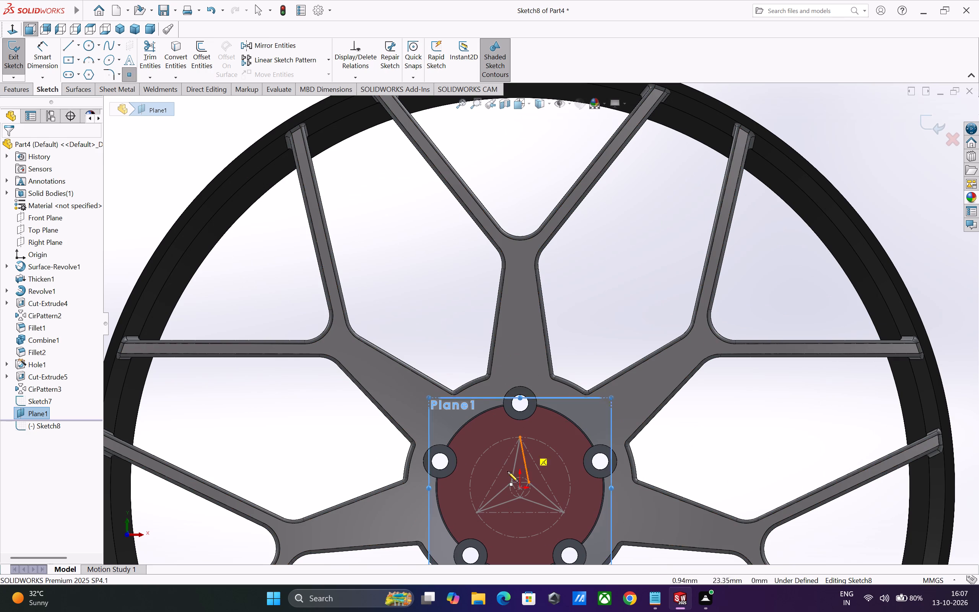
scroll(506, 480, down, 6)
click(541, 419)
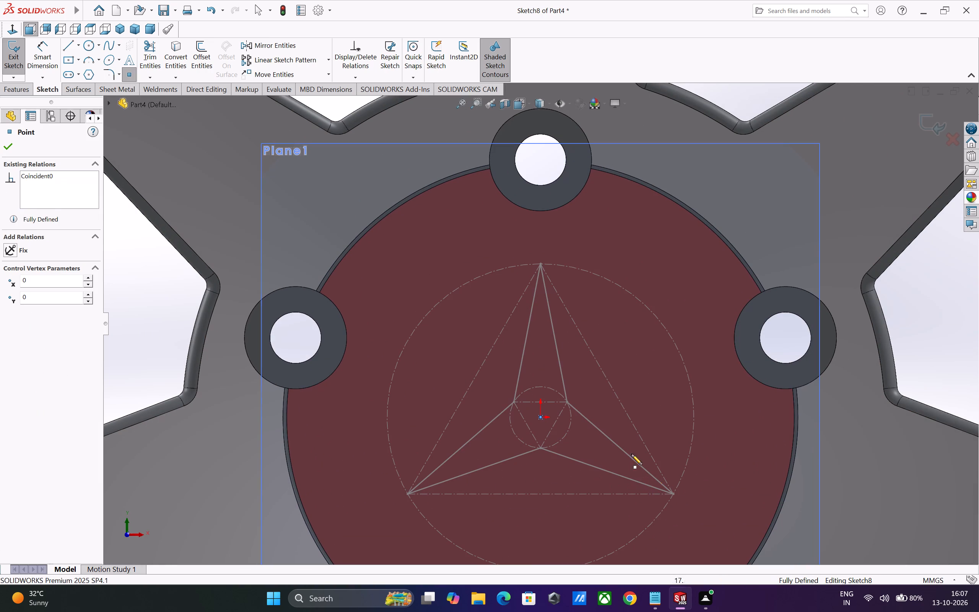
key(Escape)
scroll(589, 411, up, 4)
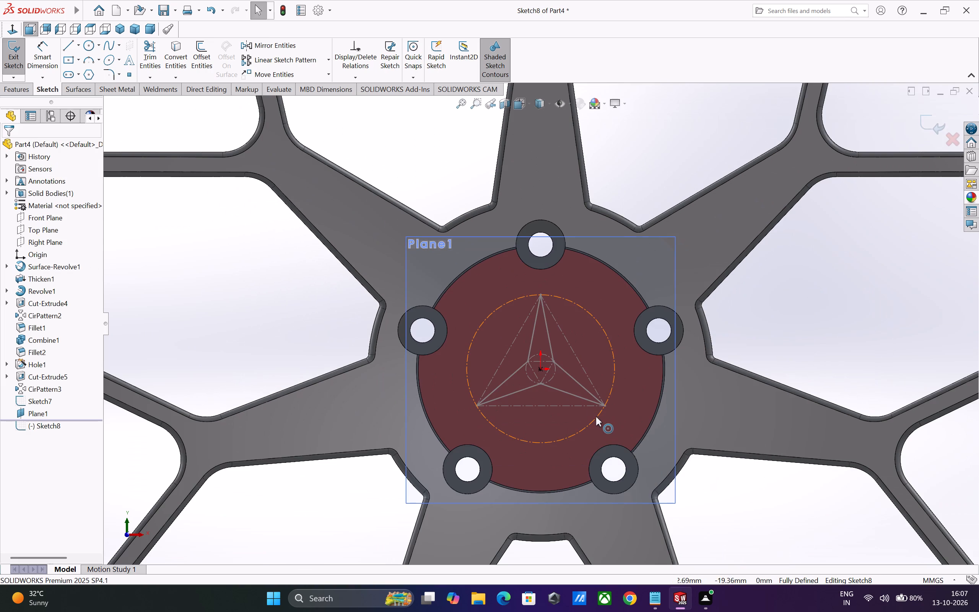
click(929, 122)
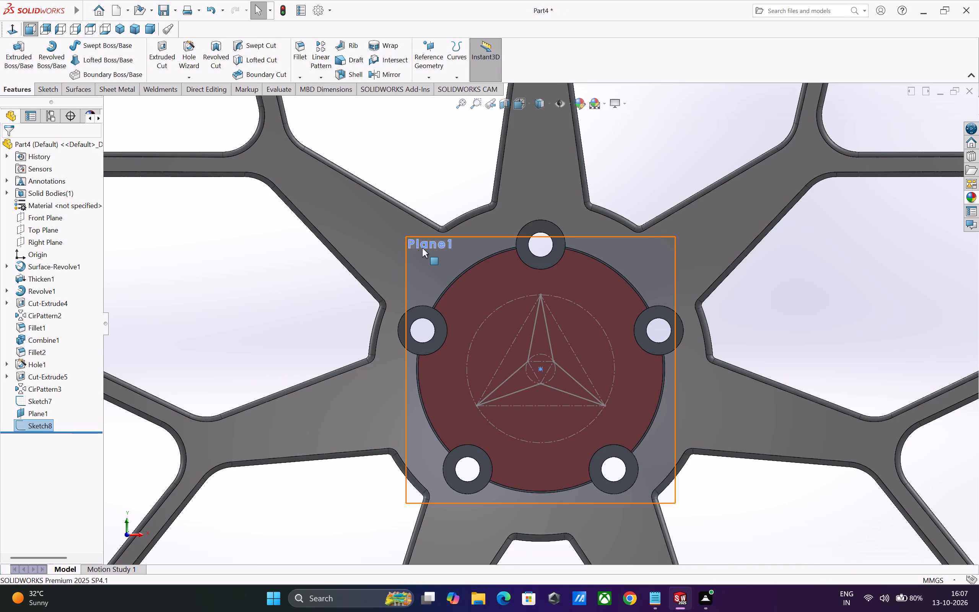
Hide the offset reference plane.
click(406, 266)
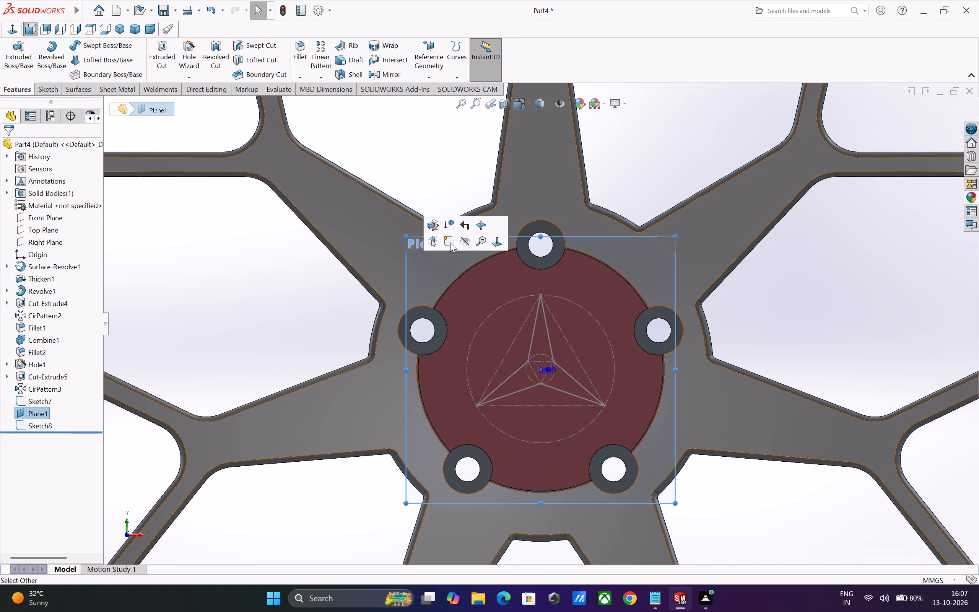
click(459, 240)
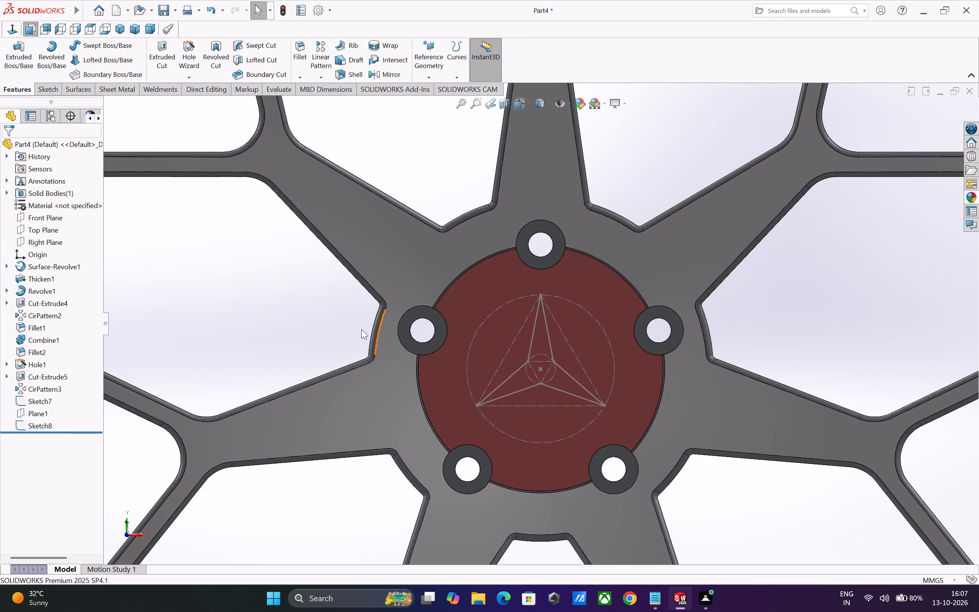
Loft a solid boss from the three-pointed star outline on the hub face to the sketched point on the offset plane.
middle_drag(357, 329, 325, 331)
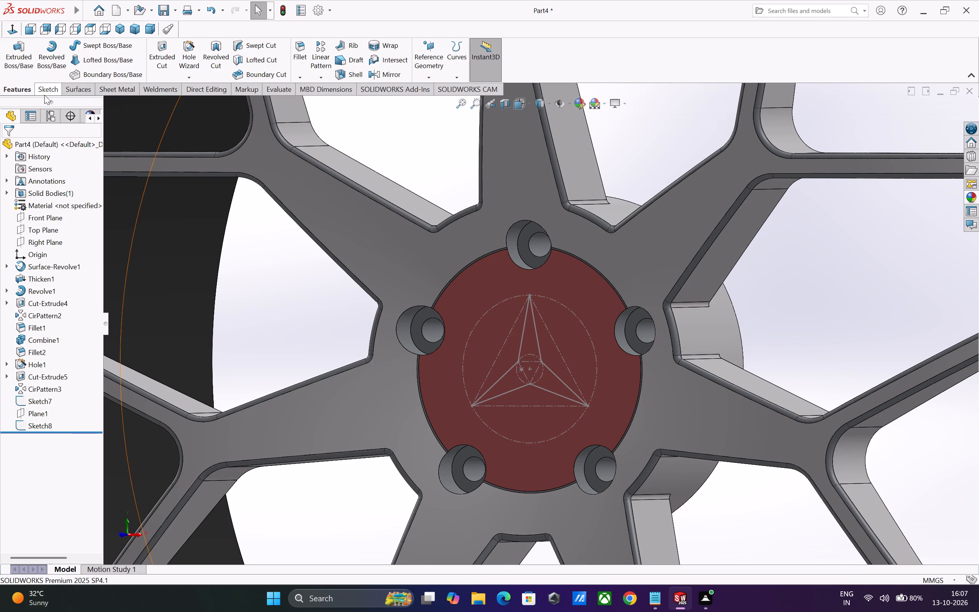
click(104, 60)
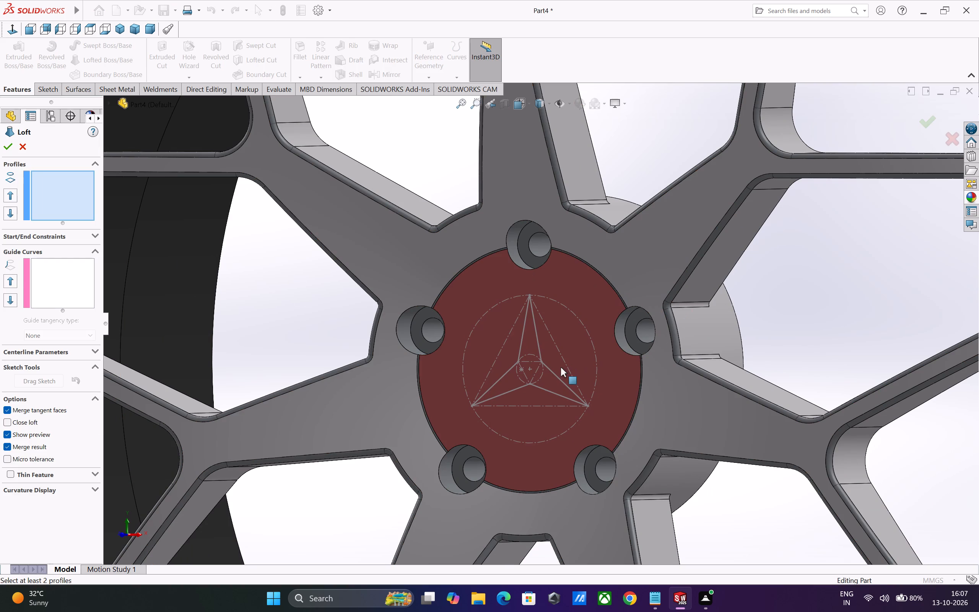
click(555, 374)
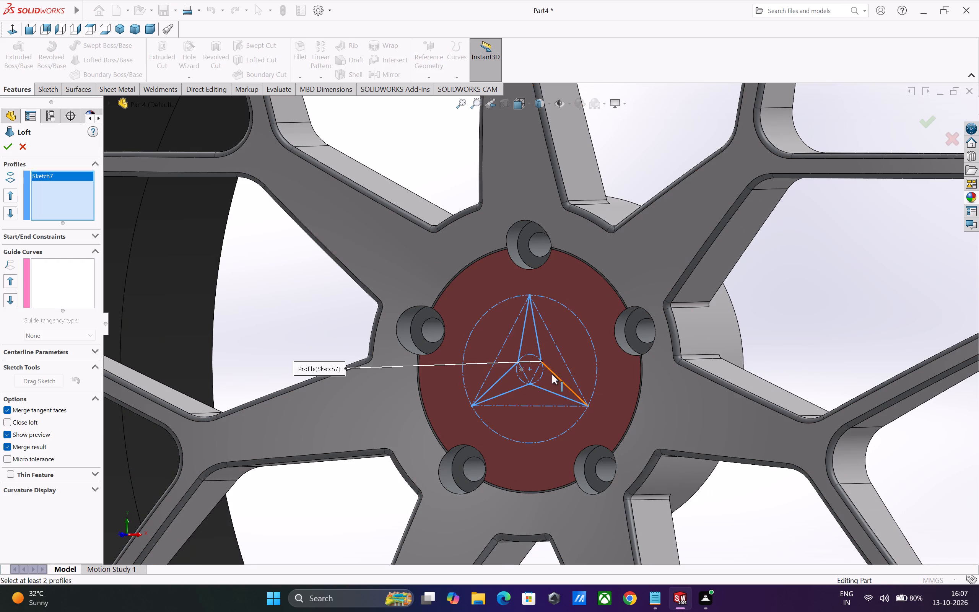
middle_drag(549, 392, 517, 393)
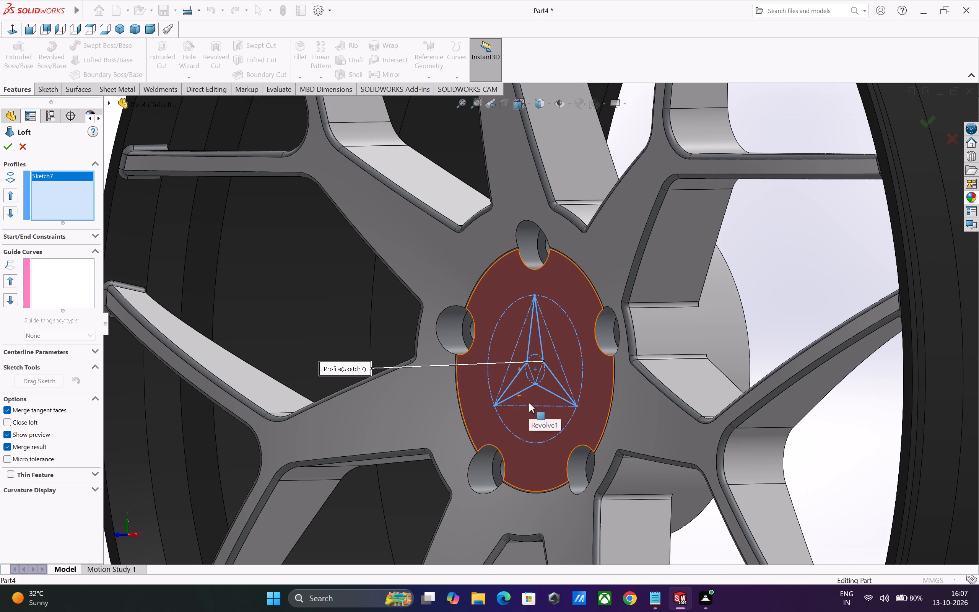
scroll(512, 389, down, 6)
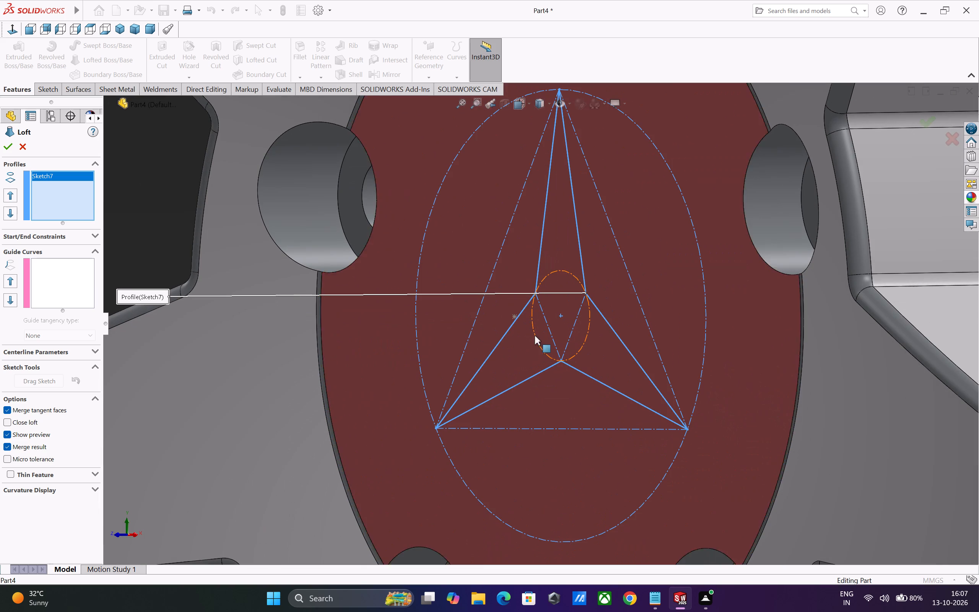
click(514, 316)
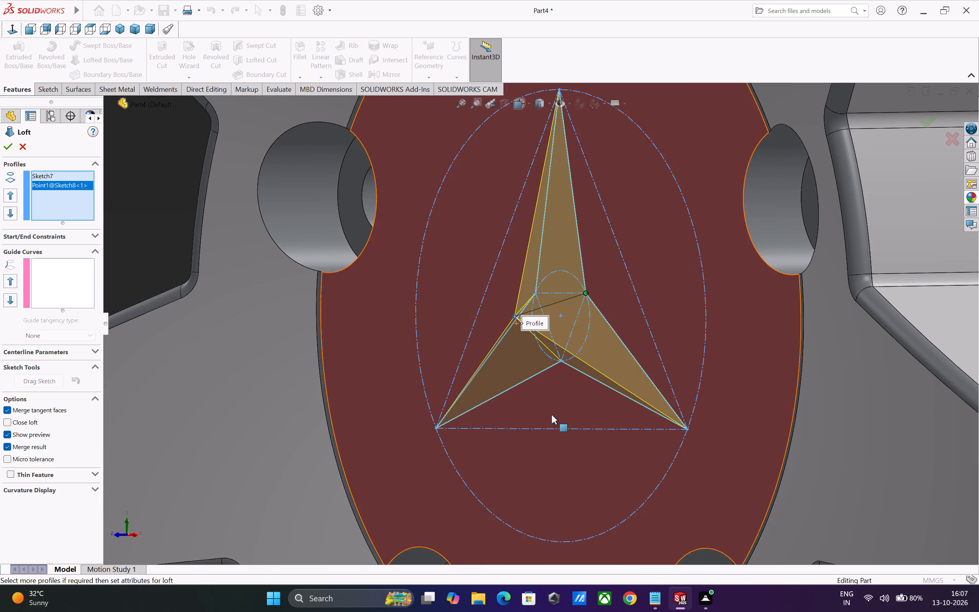
middle_drag(551, 415, 521, 423)
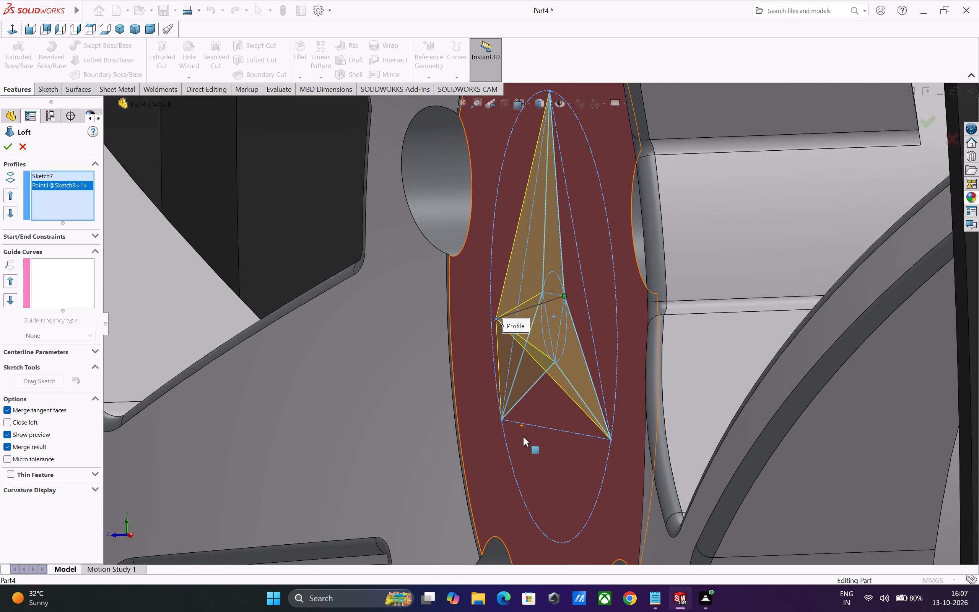
middle_drag(523, 437, 535, 430)
scroll(539, 439, up, 2)
middle_drag(541, 443, 671, 376)
scroll(569, 437, up, 1)
scroll(670, 378, up, 1)
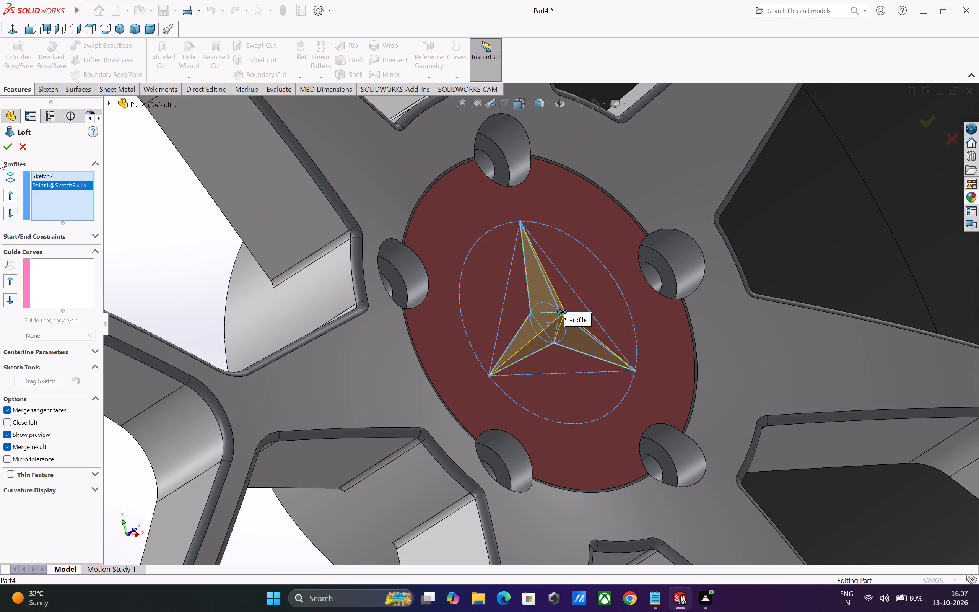
click(7, 149)
scroll(292, 461, up, 2)
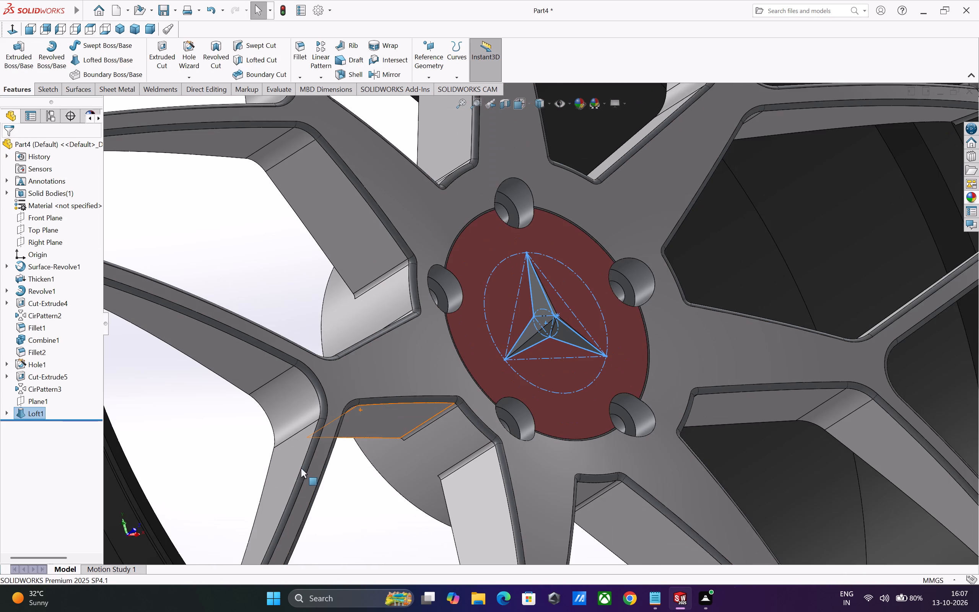
scroll(302, 468, up, 1)
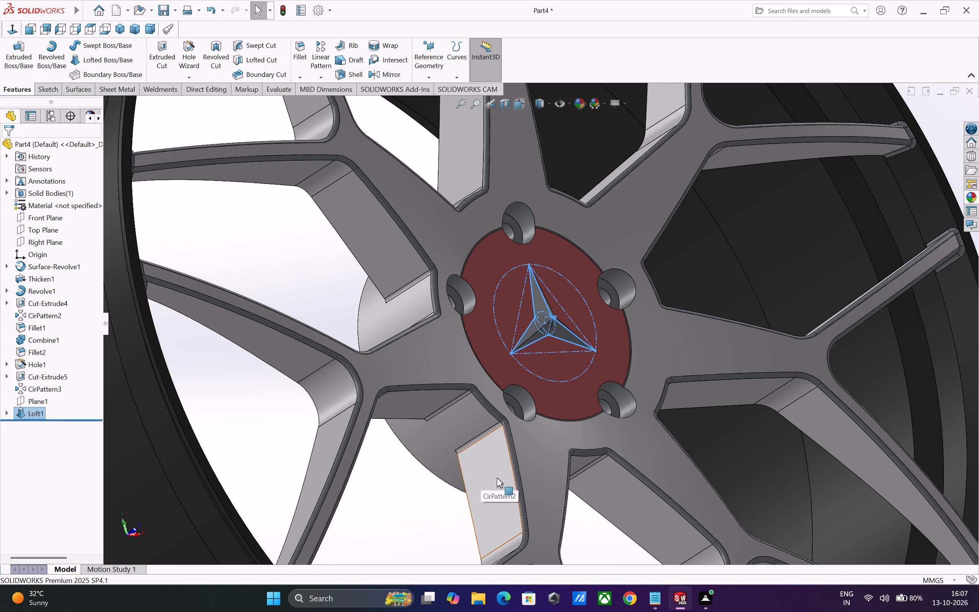
click(305, 283)
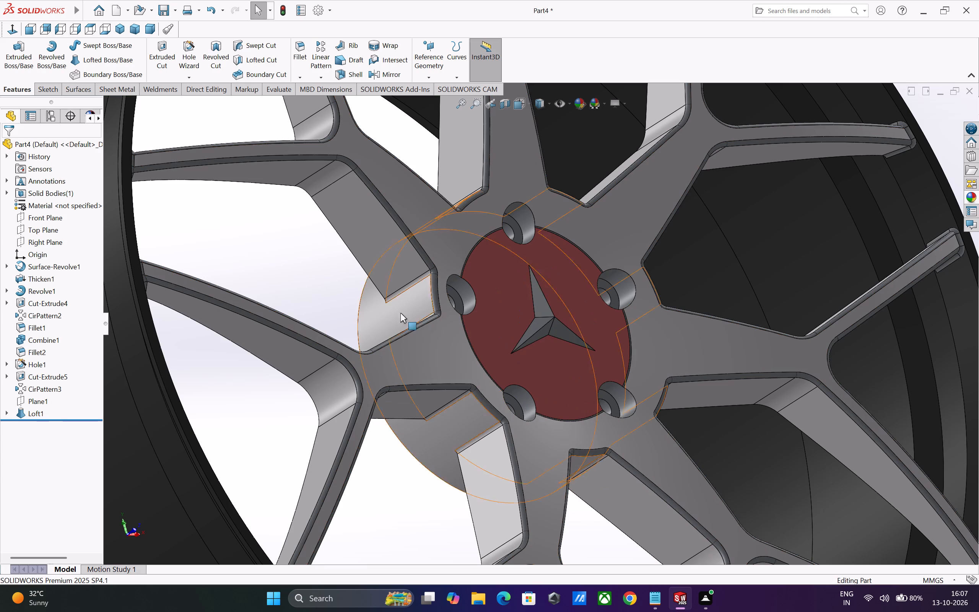
Sketch a circle of 30 mm radius on the red hub face, centred on the origin and reaching the star's tips.
click(524, 363)
click(565, 342)
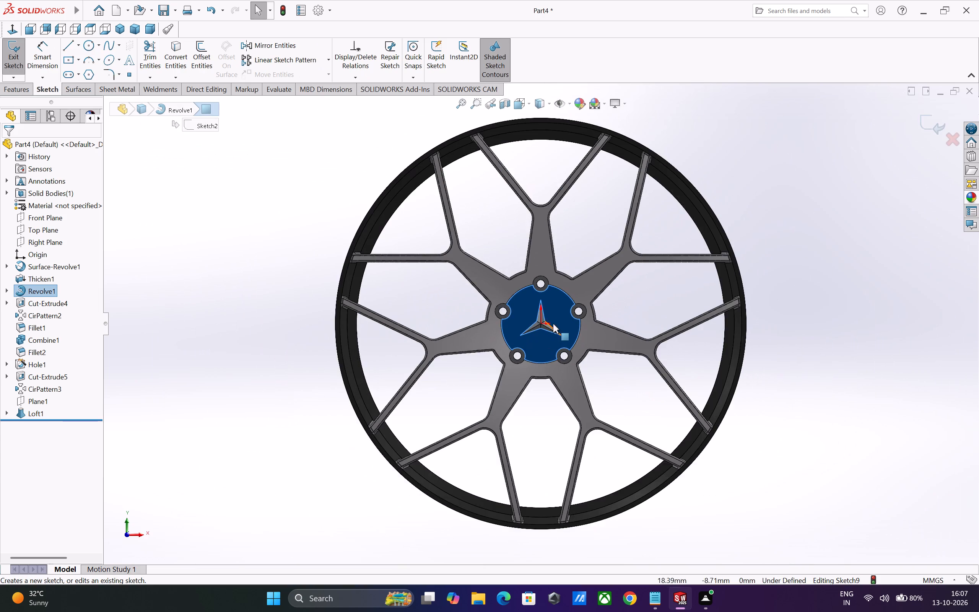
scroll(553, 317, down, 7)
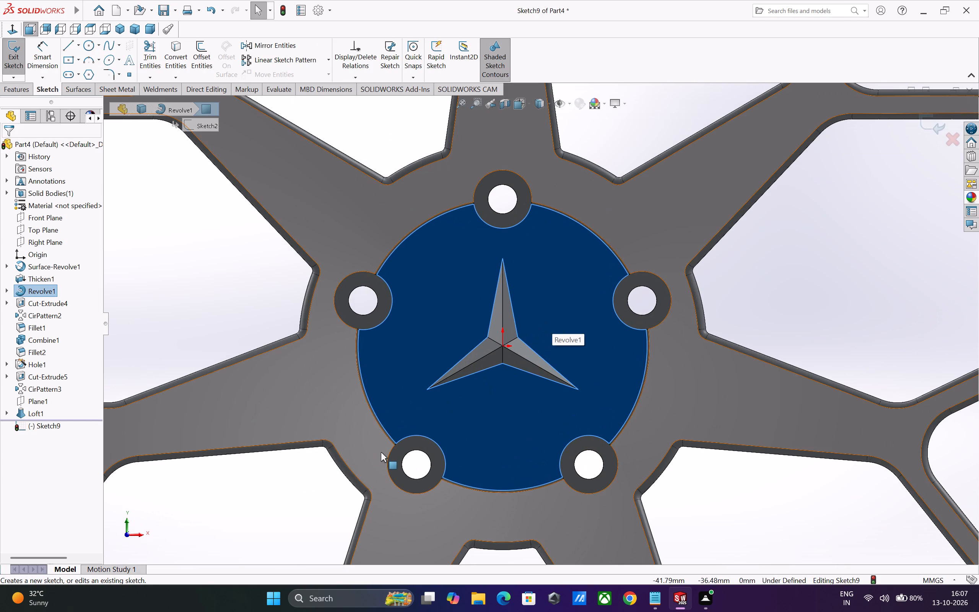
click(92, 44)
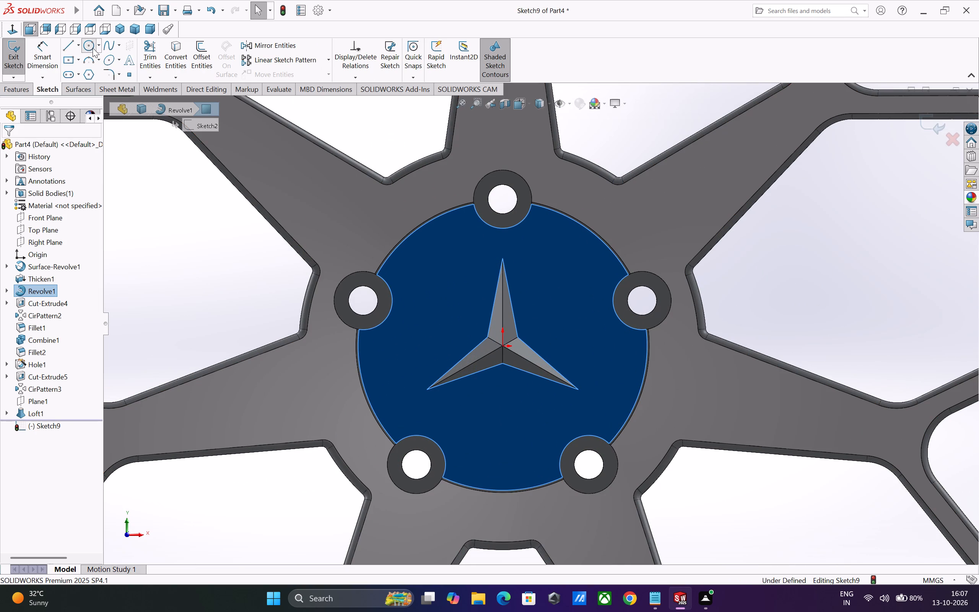
click(503, 347)
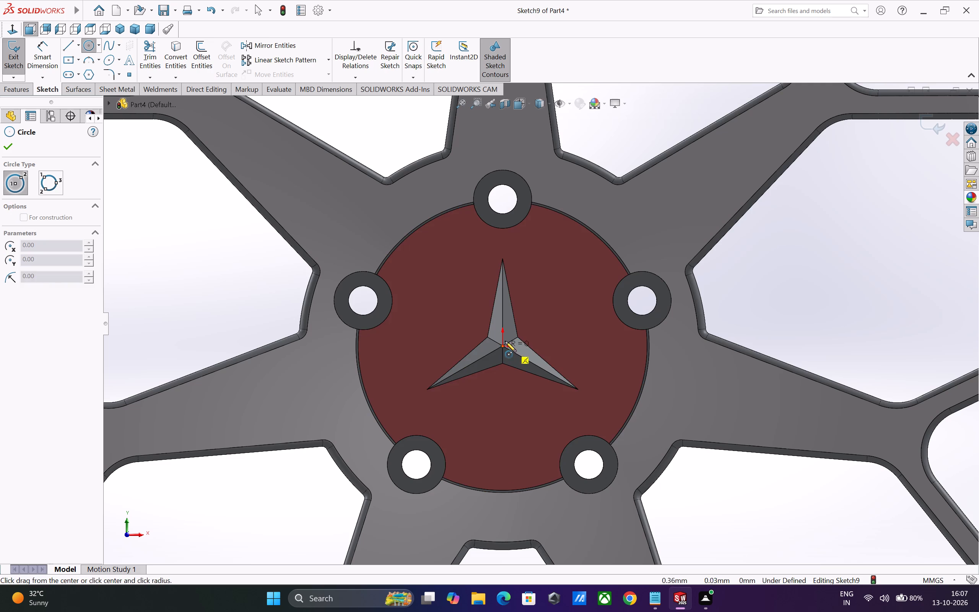
click(503, 259)
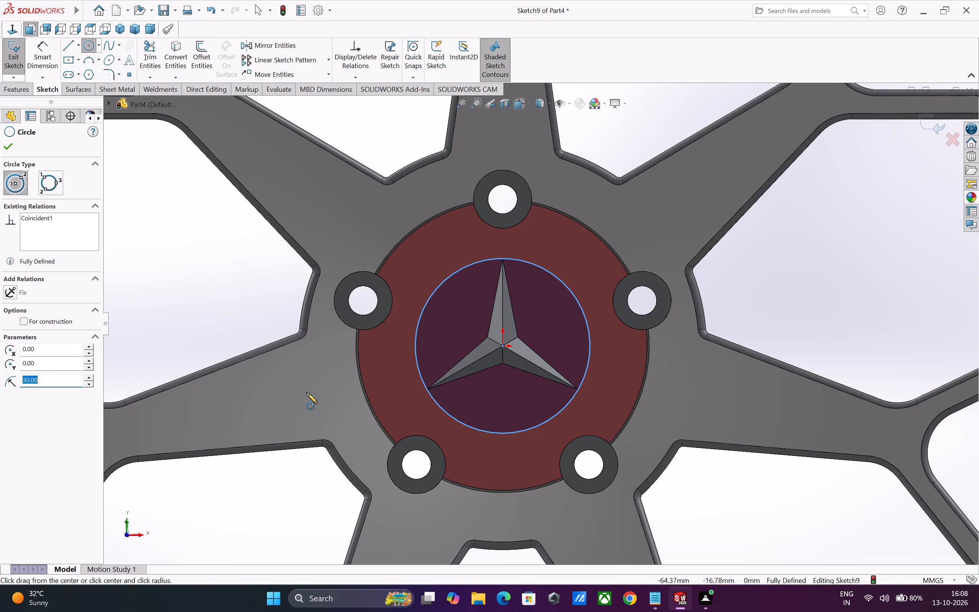
Extrude the circle as a blind thin feature 6 mm deep with a 3 mm one-direction wall, merged with the hub.
click(14, 89)
click(23, 57)
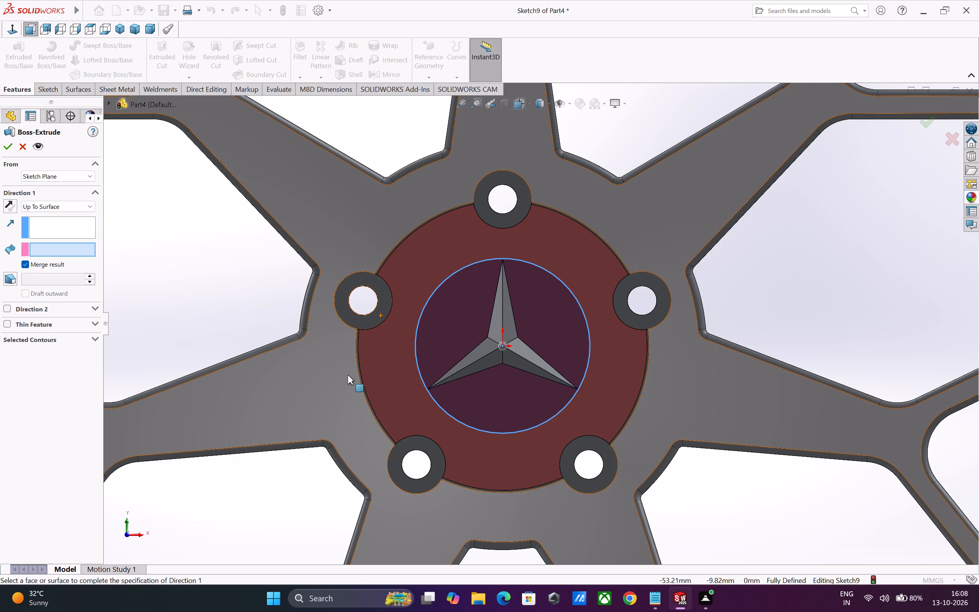
click(61, 209)
click(60, 218)
double_click(59, 251)
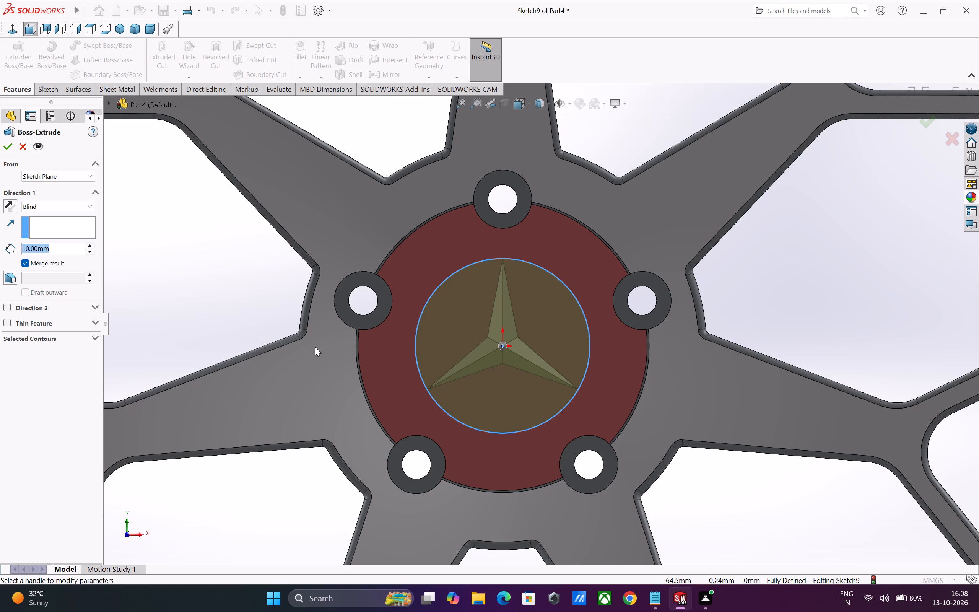
text(6])
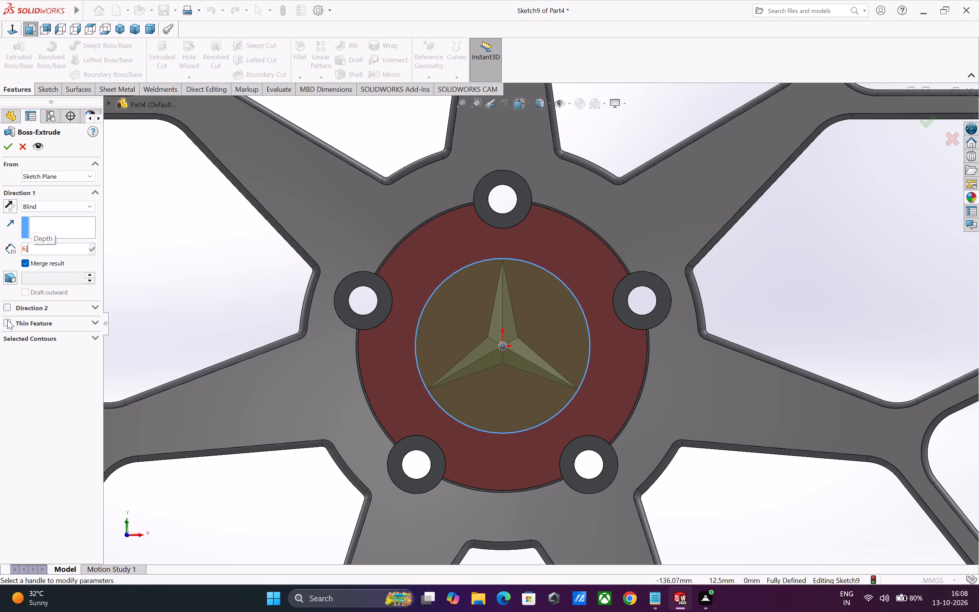
click(7, 321)
click(36, 245)
key(BackSpace)
key(Return)
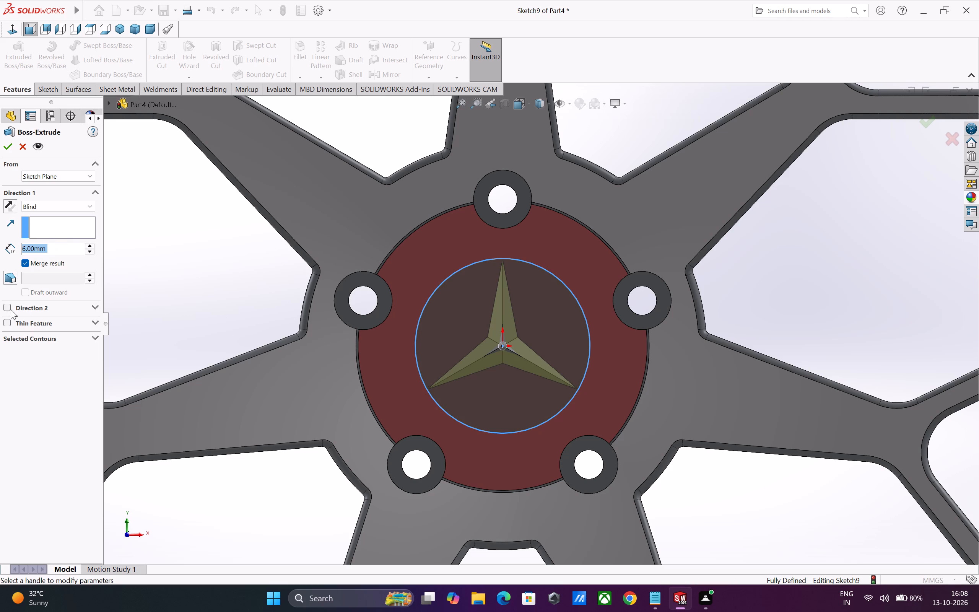
click(7, 320)
key(3)
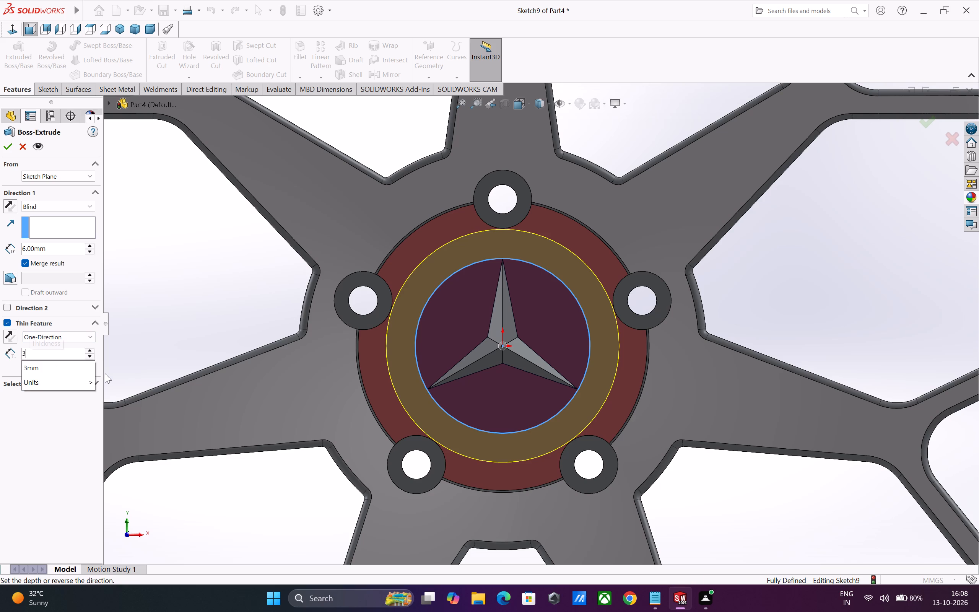
key(Return)
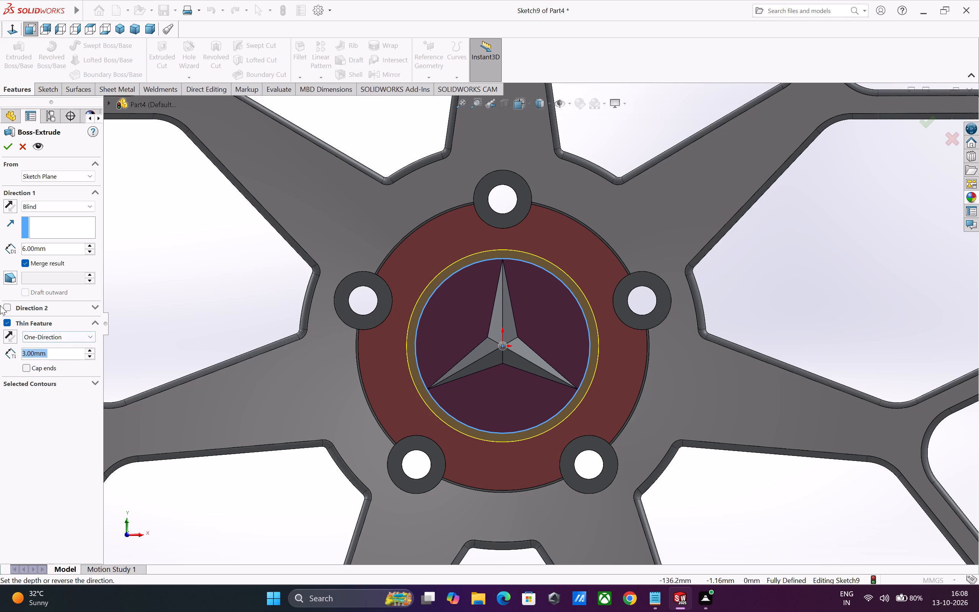
click(6, 147)
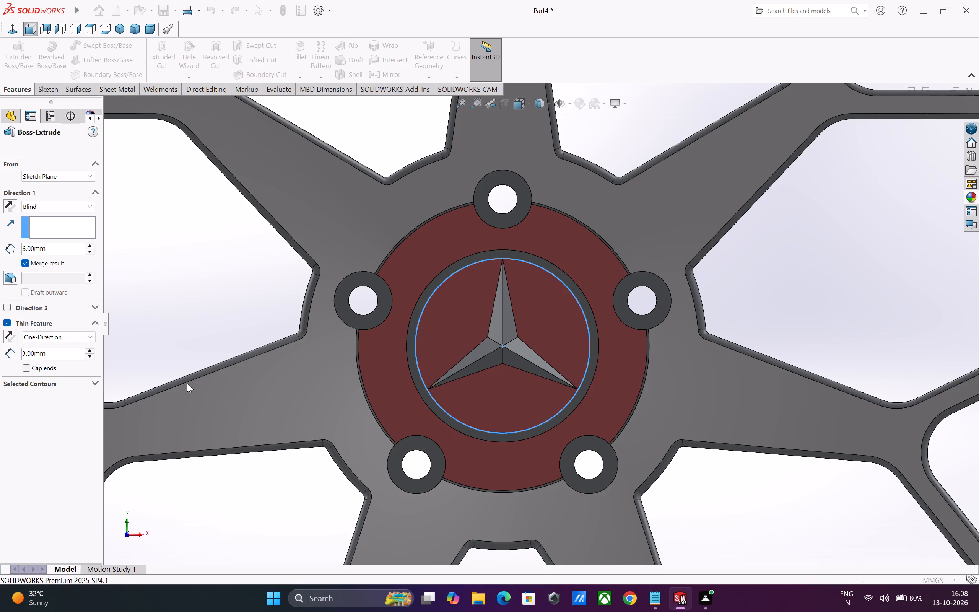
Apply a full round fillet to the ring around the star, using its inner wall, top face and outer wall.
middle_drag(227, 424, 212, 316)
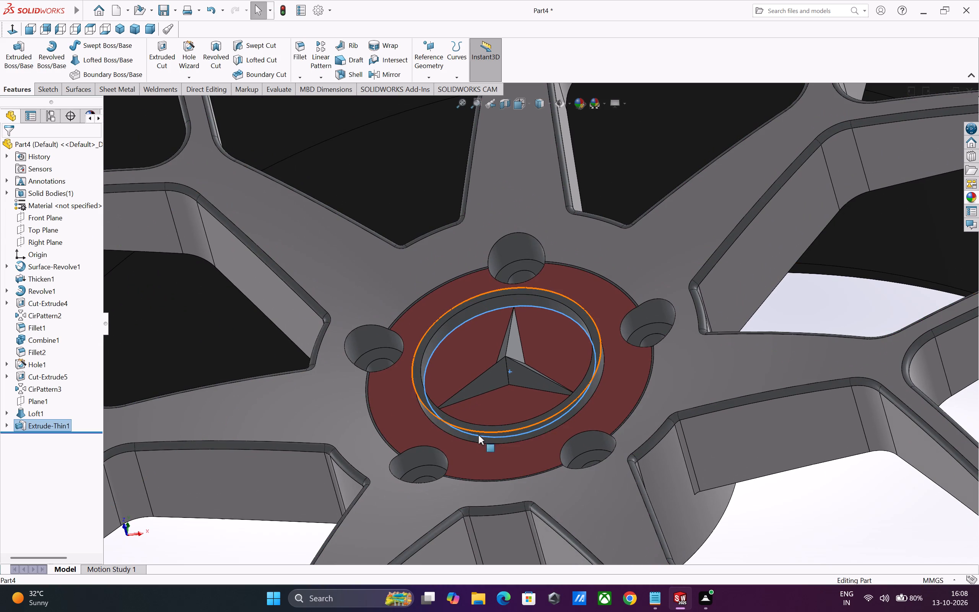
scroll(516, 440, down, 2)
middle_drag(545, 461, 492, 462)
middle_drag(527, 514, 484, 515)
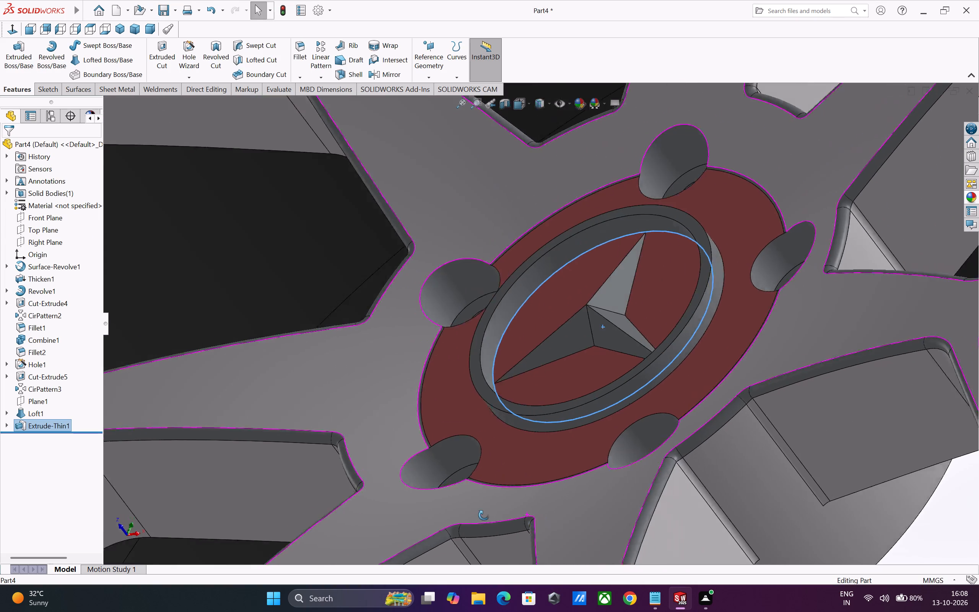
middle_drag(484, 515, 548, 516)
scroll(549, 515, up, 2)
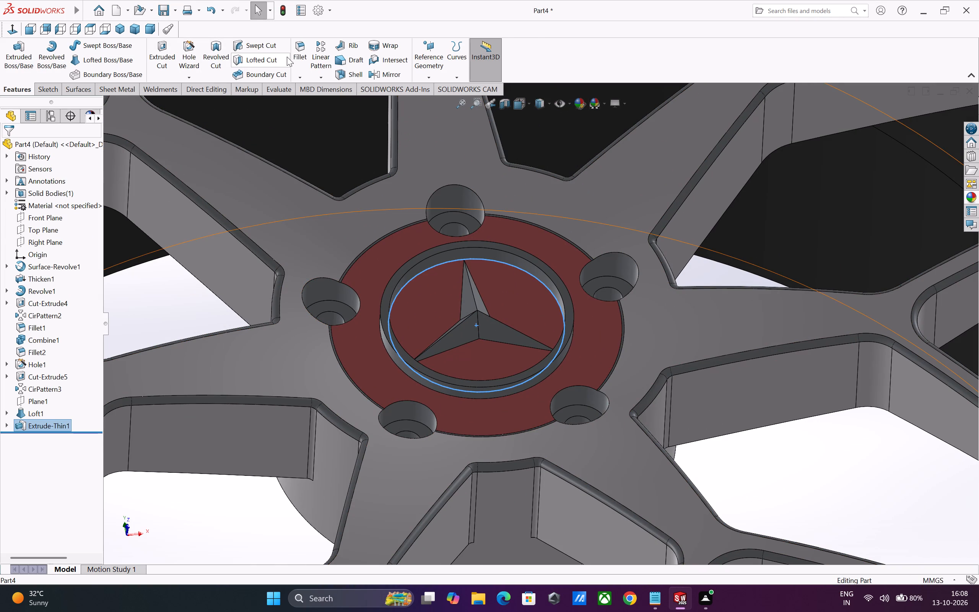
click(300, 54)
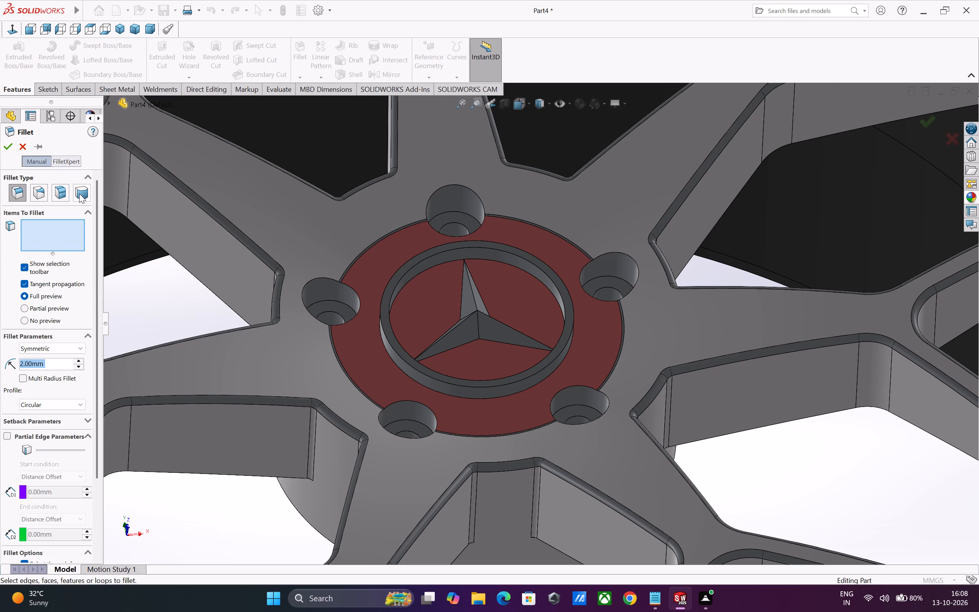
click(79, 194)
scroll(195, 299, up, 2)
scroll(241, 329, up, 1)
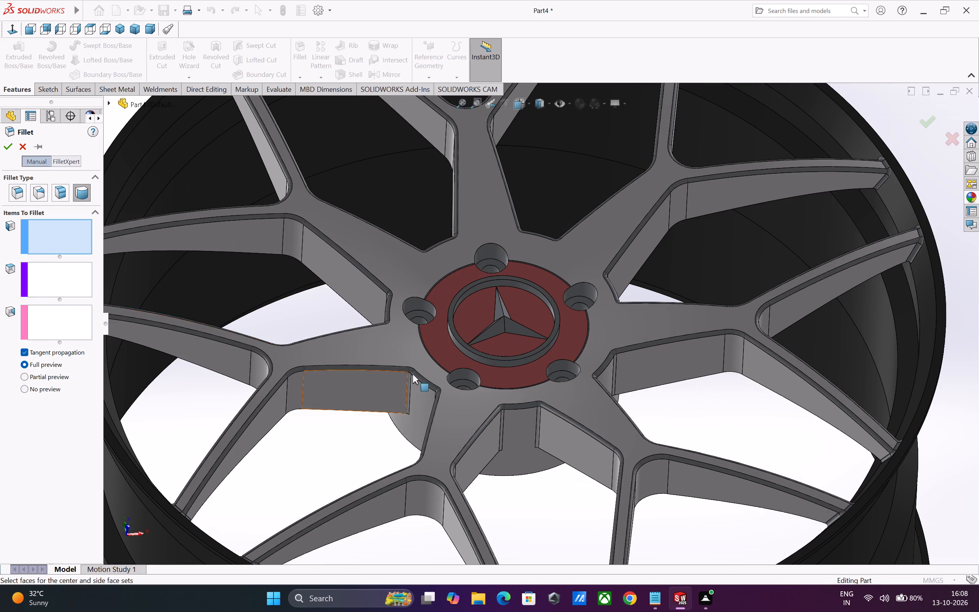
scroll(471, 333, down, 3)
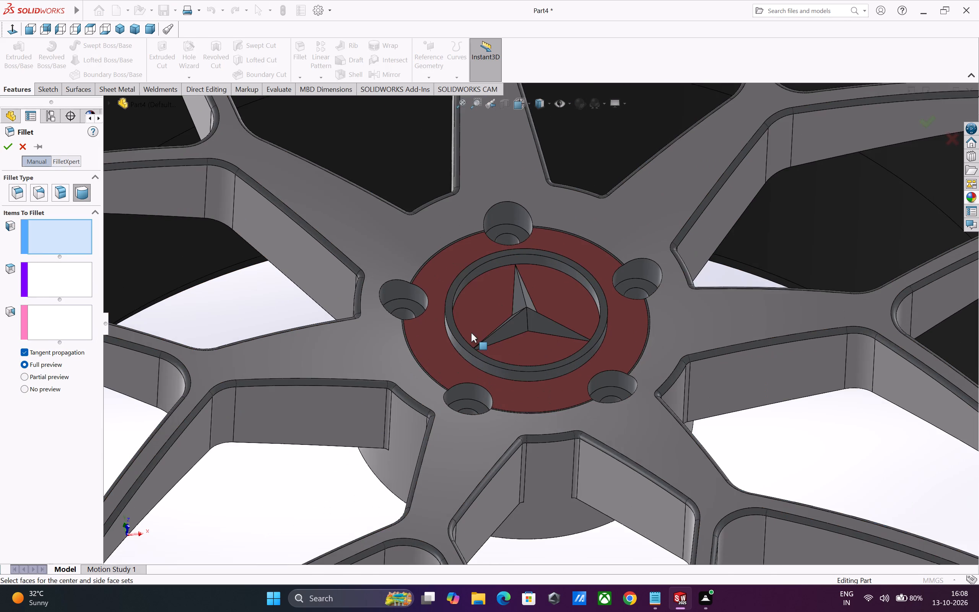
scroll(471, 333, down, 2)
middle_drag(472, 302, 438, 320)
click(446, 310)
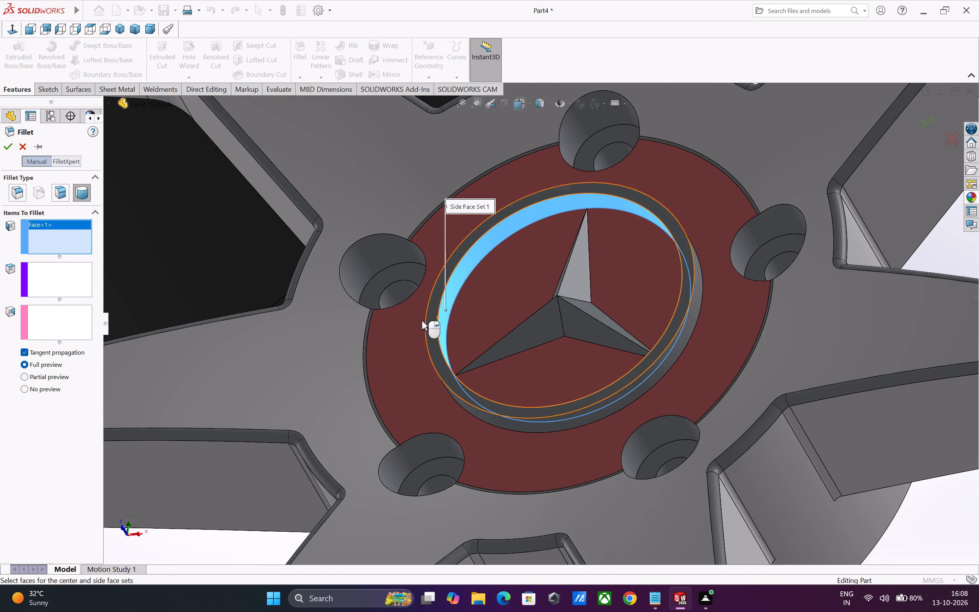
drag(39, 279, 49, 279)
click(433, 327)
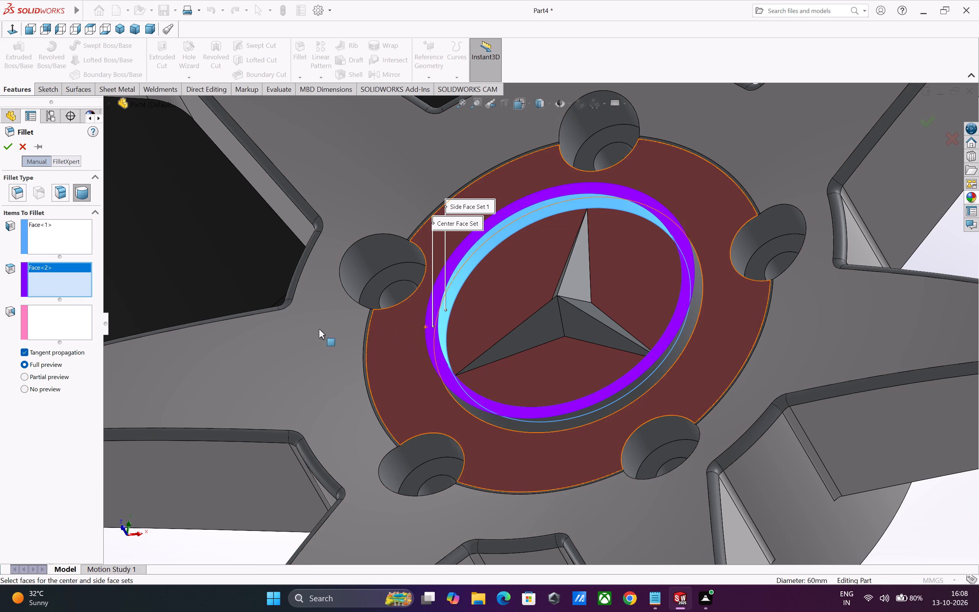
click(70, 318)
middle_drag(393, 380, 455, 387)
click(435, 364)
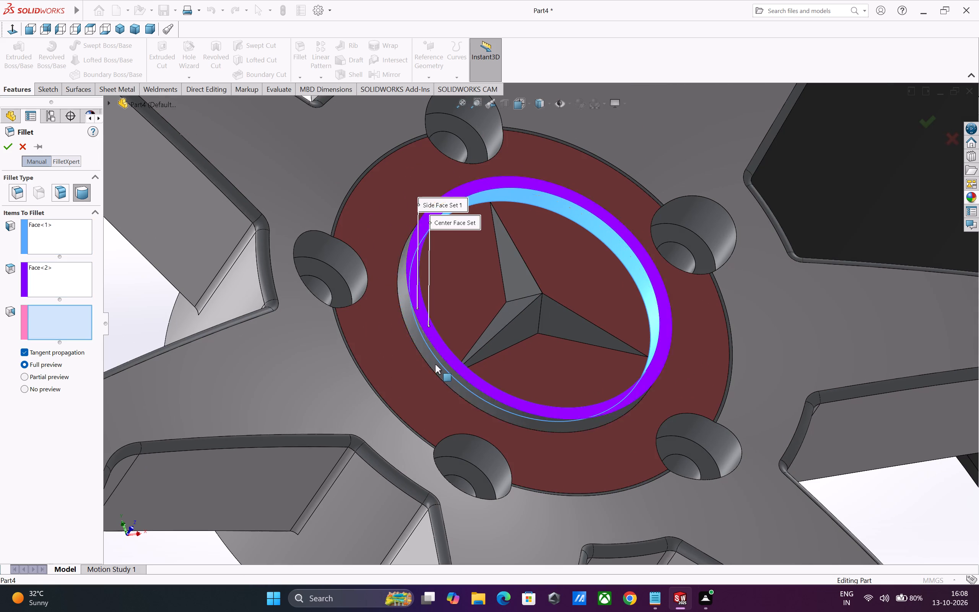
click(4, 145)
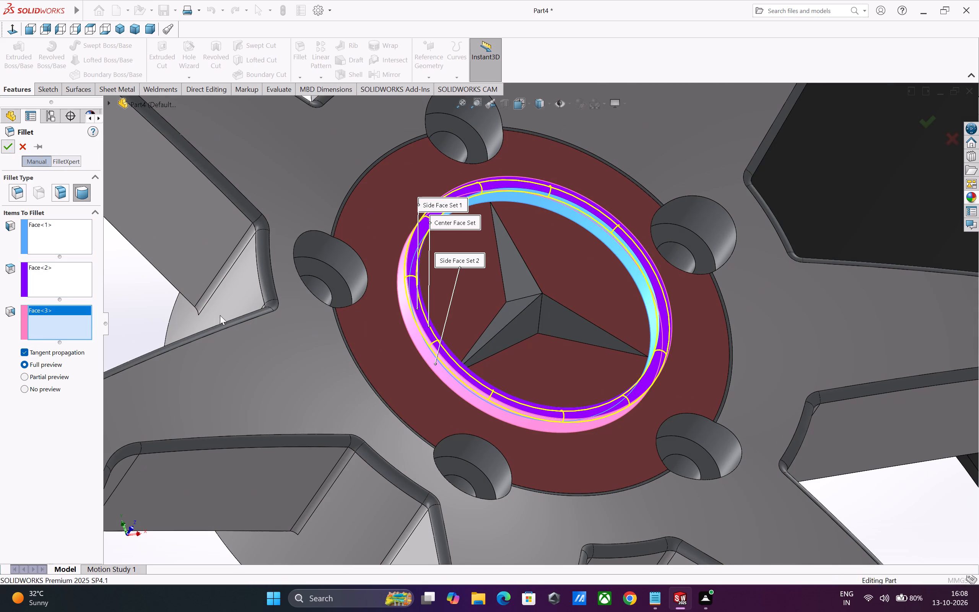
scroll(281, 348, up, 2)
middle_drag(312, 373, 275, 396)
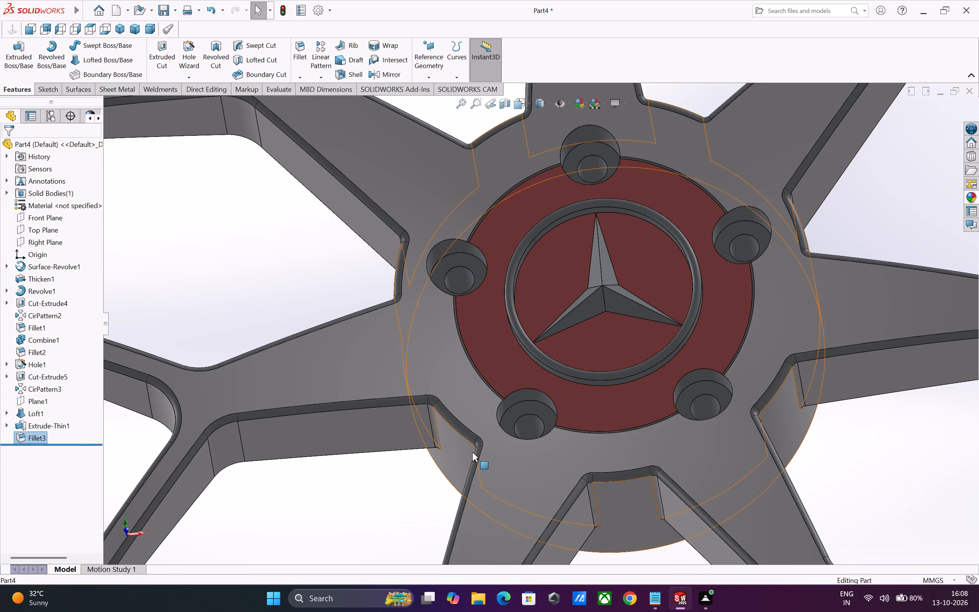
Examine the rounded ring and star emblem on the hub up close and within the whole wheel.
scroll(682, 365, down, 2)
middle_drag(684, 364, 670, 377)
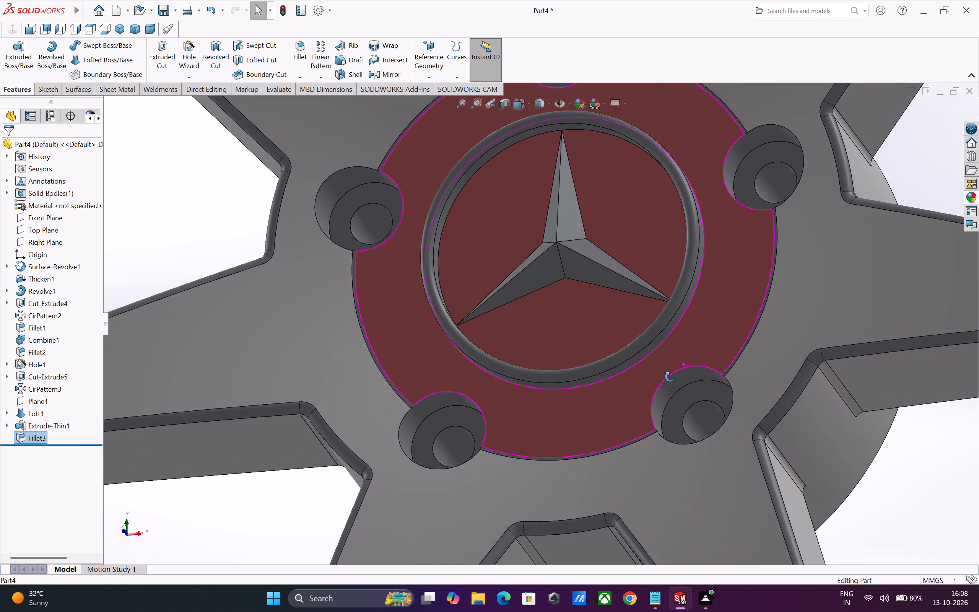
middle_drag(670, 377, 687, 387)
scroll(688, 394, up, 2)
scroll(657, 340, down, 2)
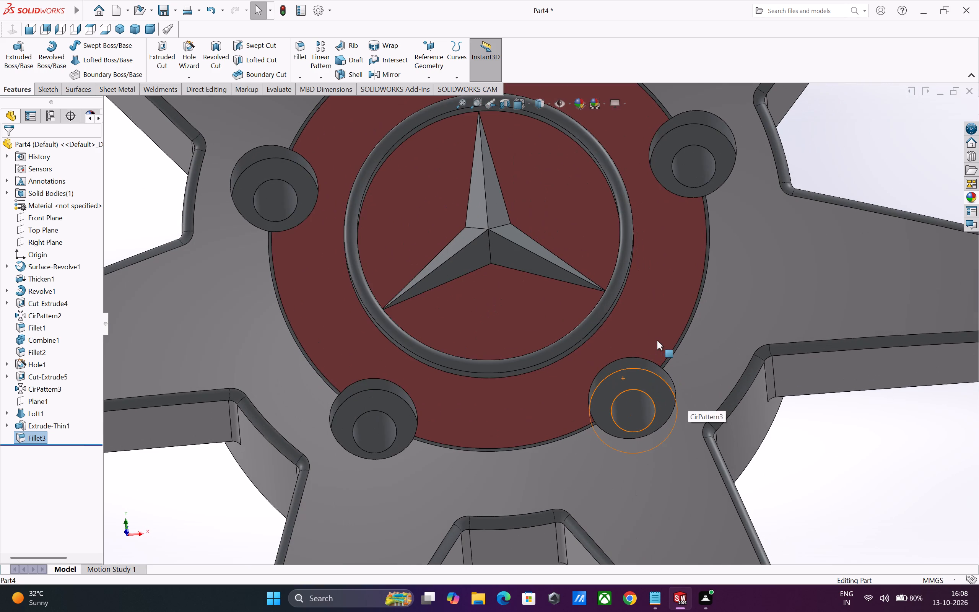
scroll(660, 322, up, 3)
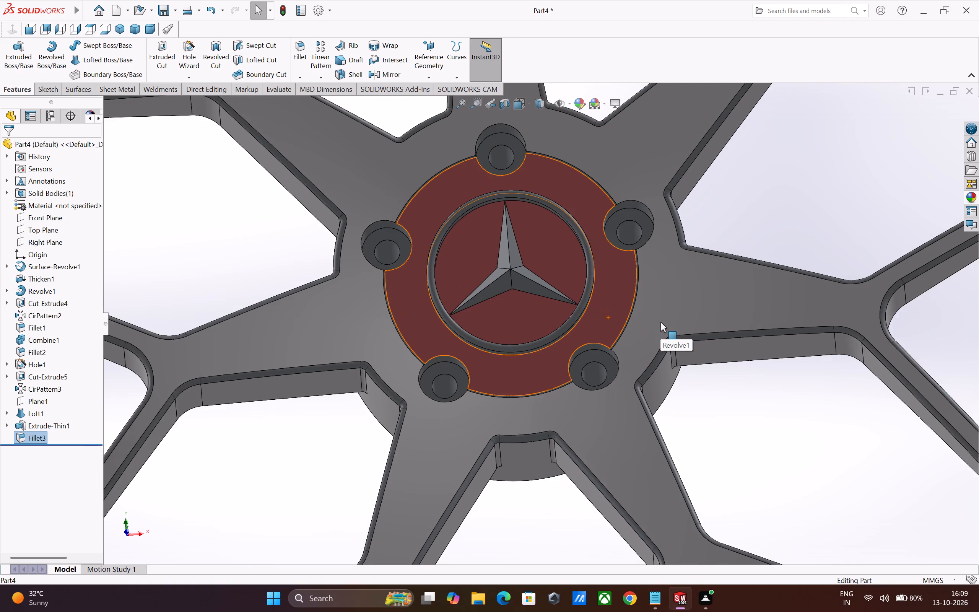
scroll(660, 322, up, 4)
middle_drag(659, 328, 664, 387)
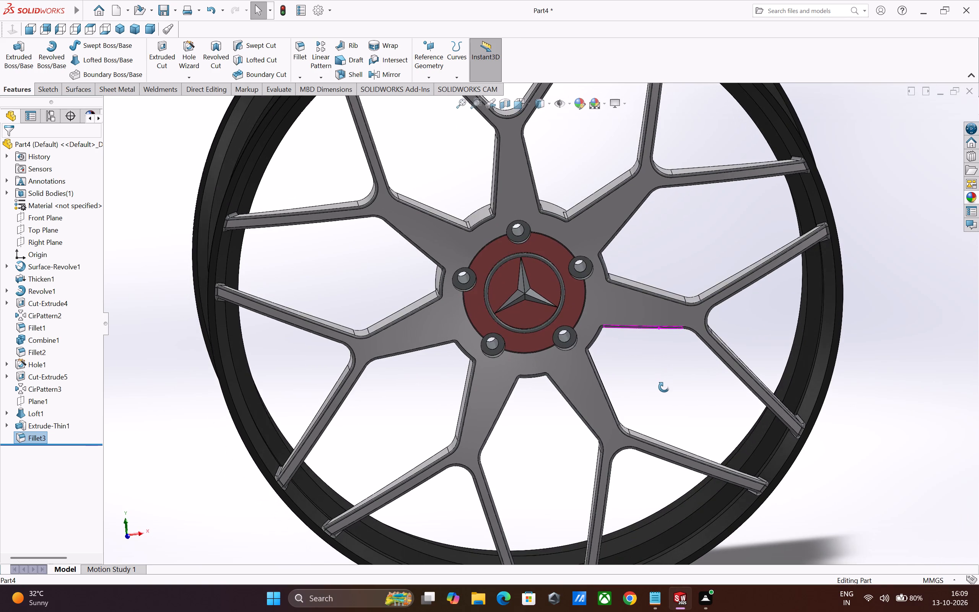
middle_drag(664, 387, 655, 387)
scroll(621, 343, down, 2)
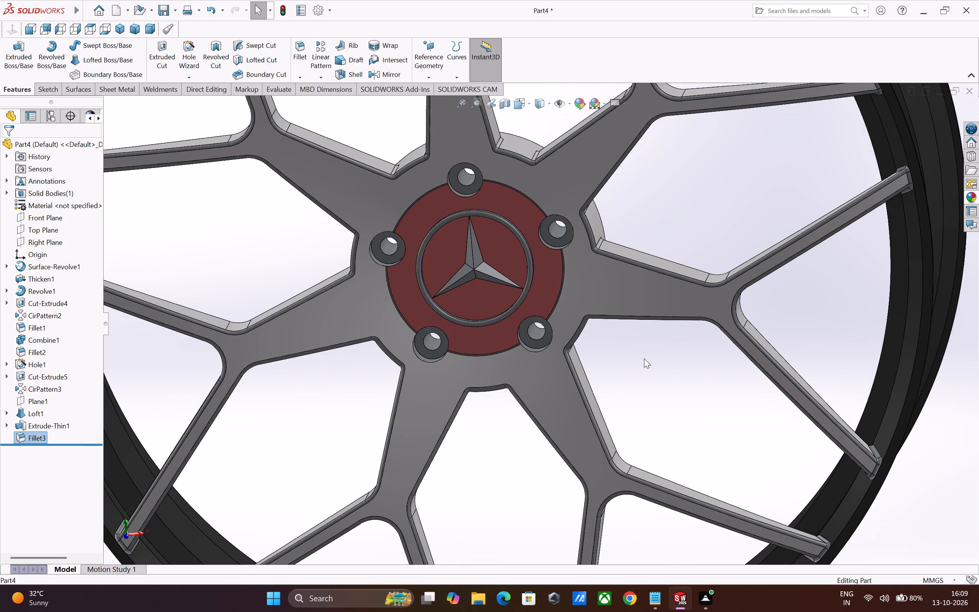
scroll(605, 347, up, 2)
scroll(538, 314, down, 2)
Recolour the red annular hub face outside the emblem ring to white, RGB 255, 255, 255.
click(539, 309)
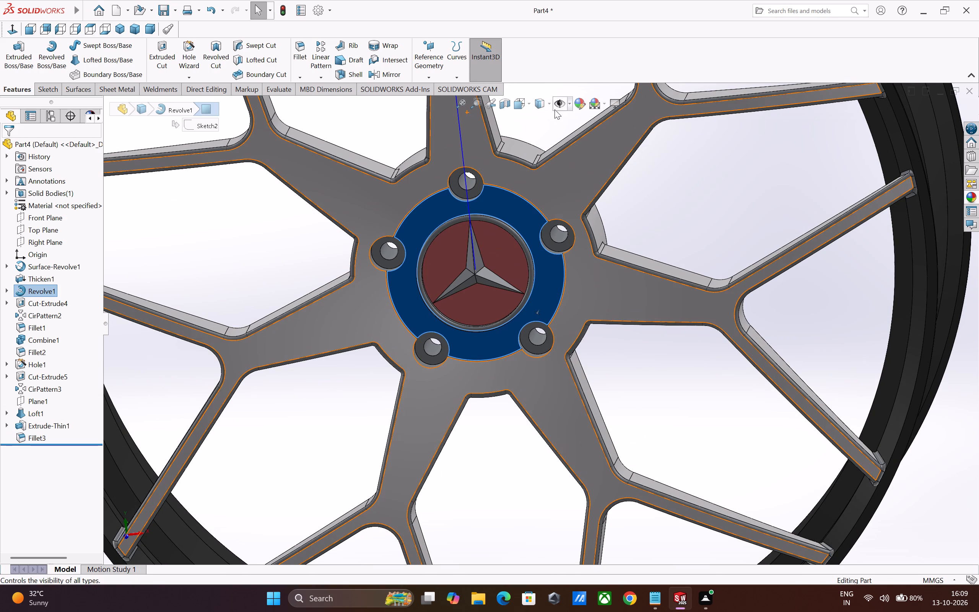
click(578, 101)
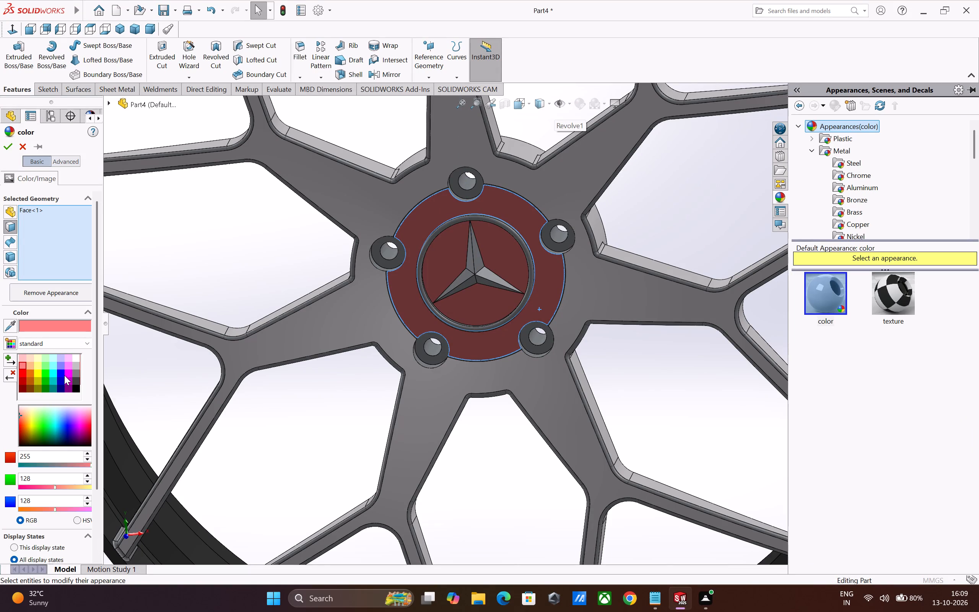
click(77, 355)
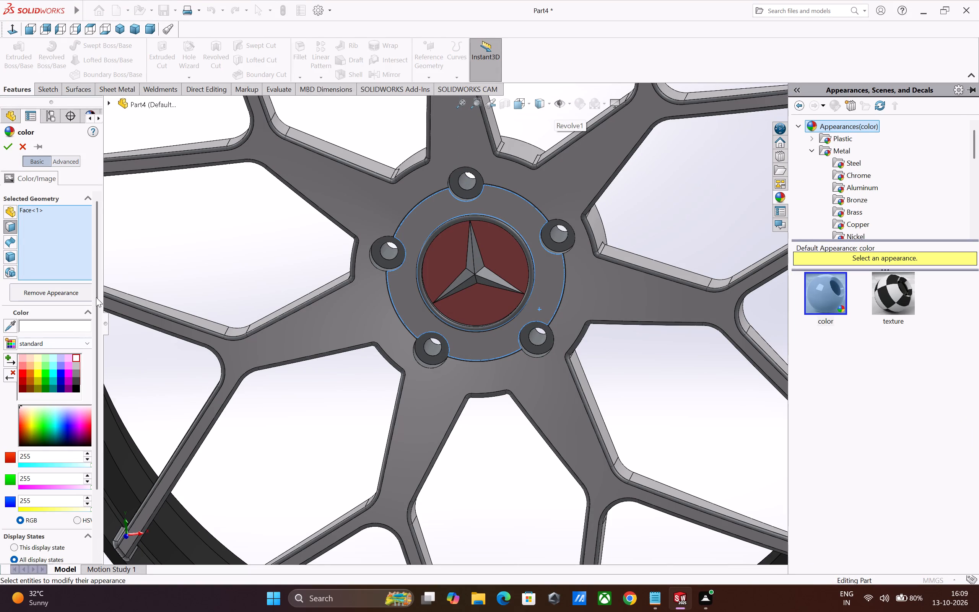
click(10, 150)
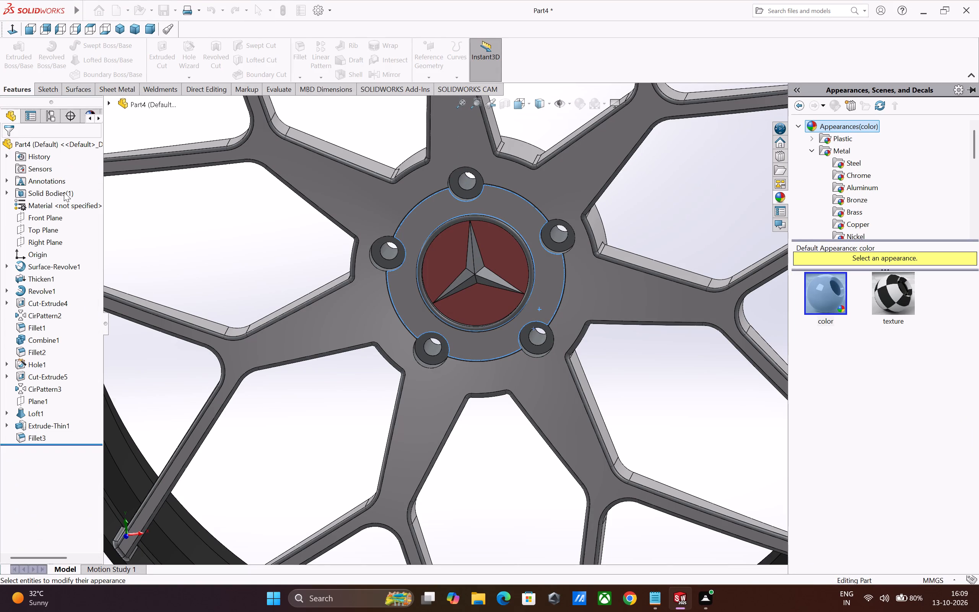
click(263, 261)
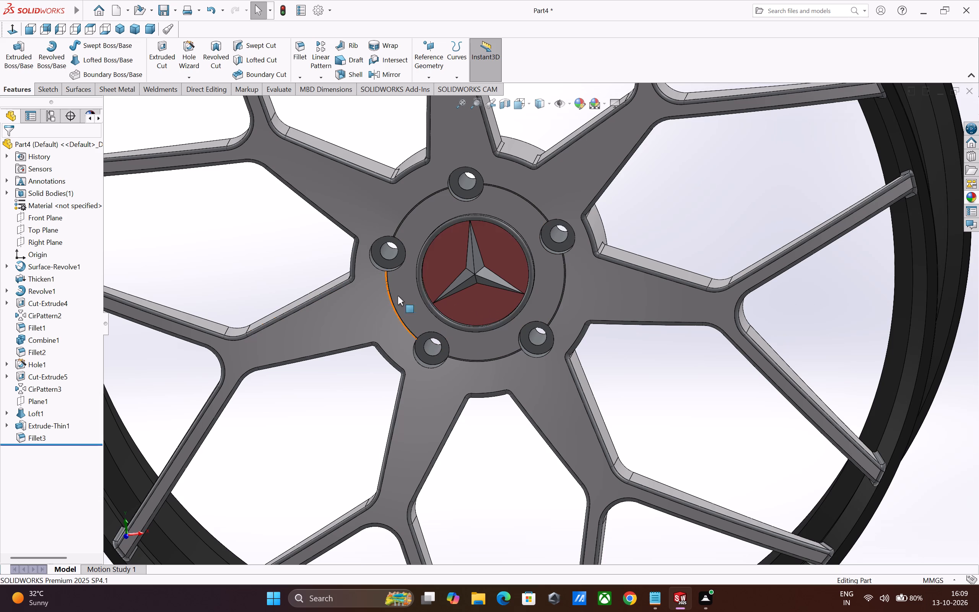
Colour the whole lofted star feature deep blue, with HSV values 227, 100, 82.
click(485, 283)
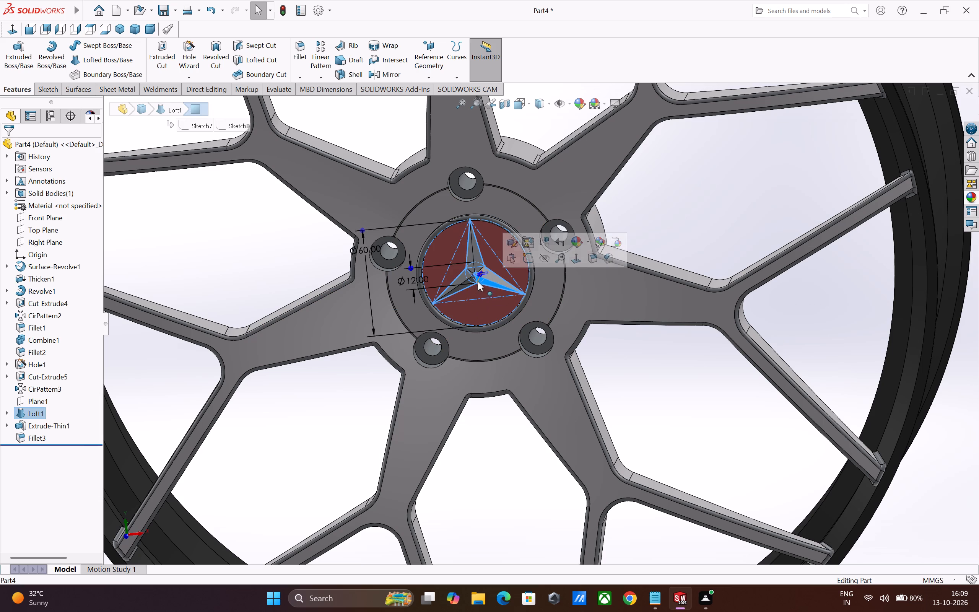
click(183, 276)
ctrl+click(30, 412)
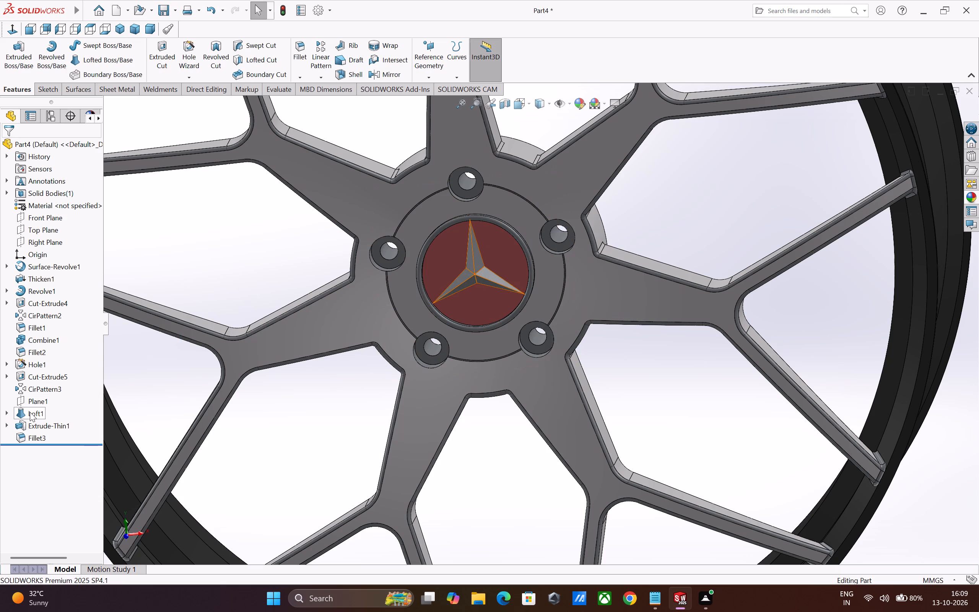
click(578, 108)
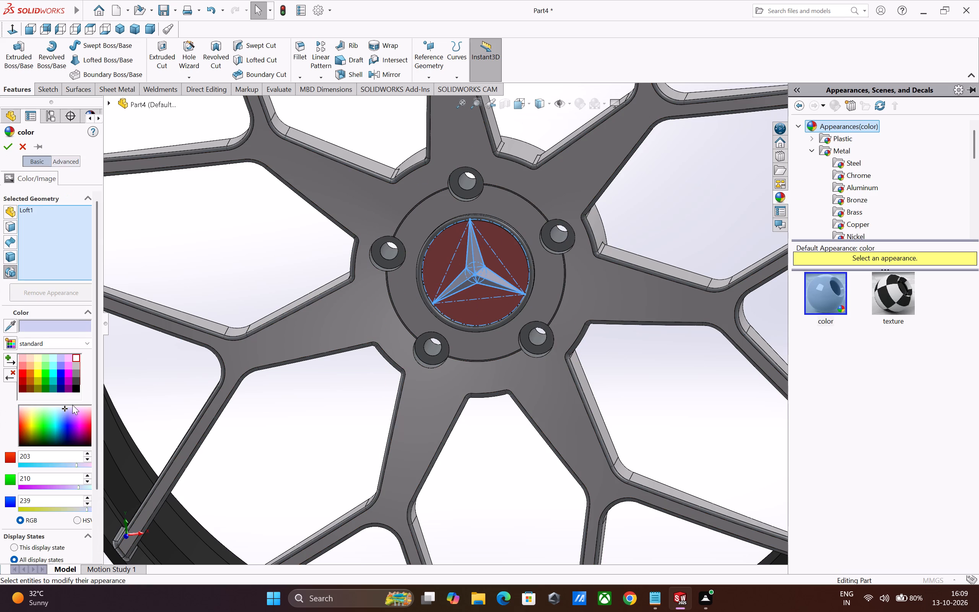
scroll(77, 436, down, 5)
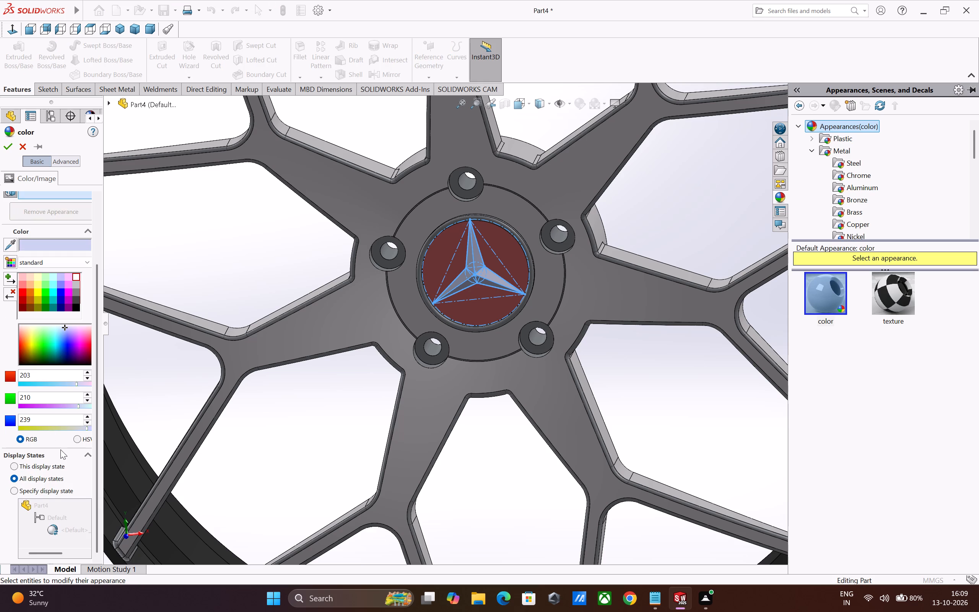
click(75, 440)
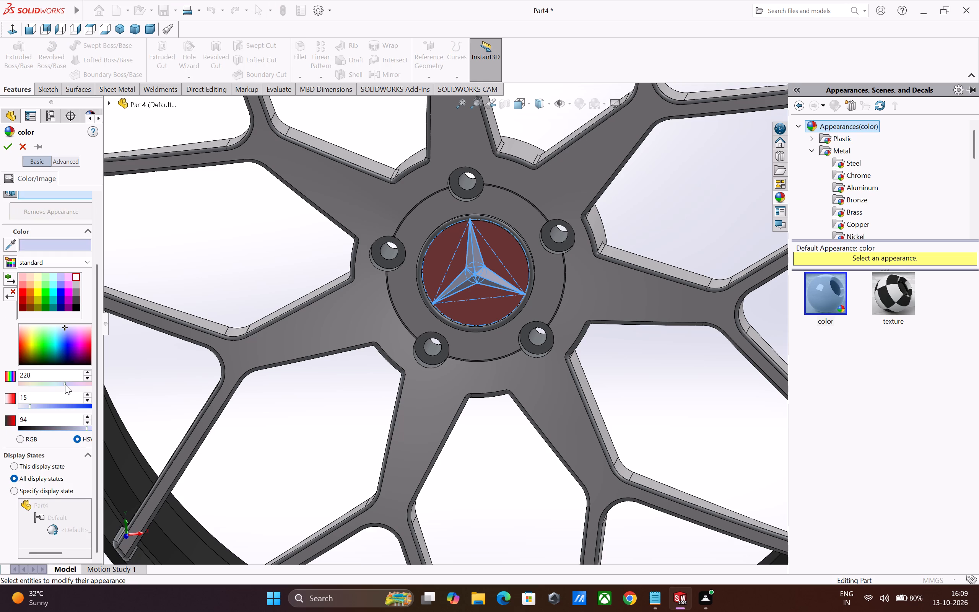
drag(65, 384, 24, 382)
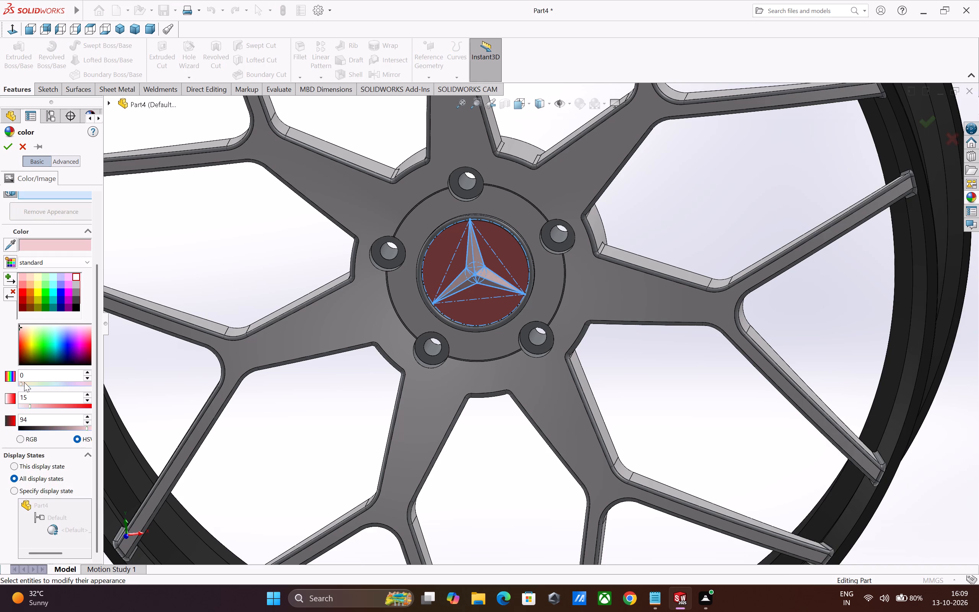
drag(24, 382, 52, 383)
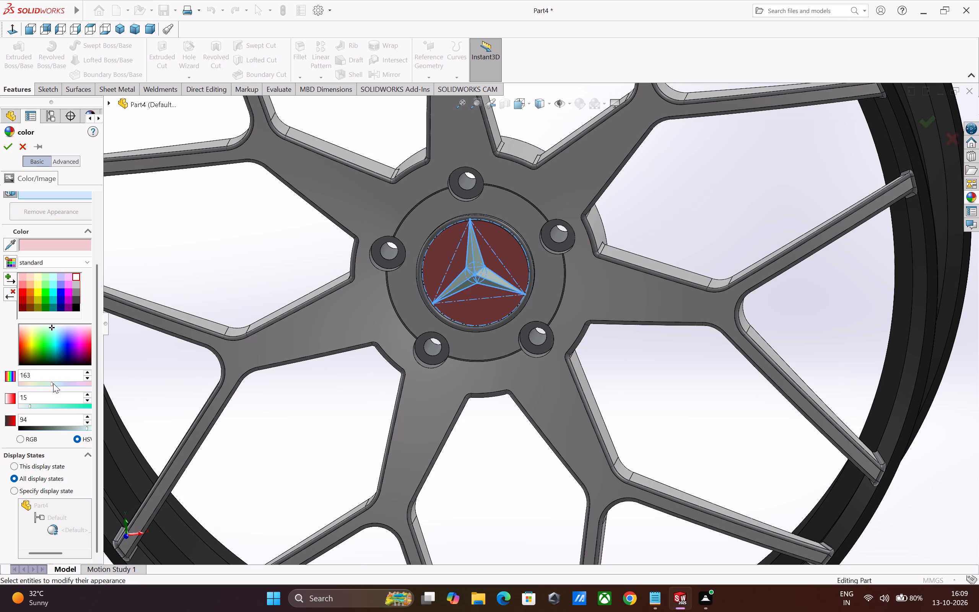
drag(50, 329, 60, 353)
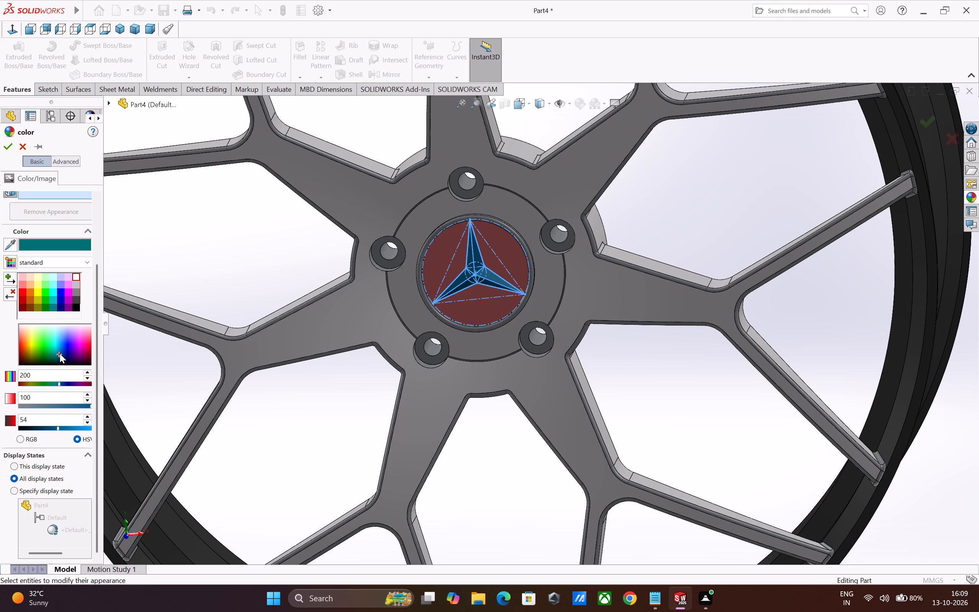
drag(60, 353, 65, 348)
middle_drag(358, 406, 352, 404)
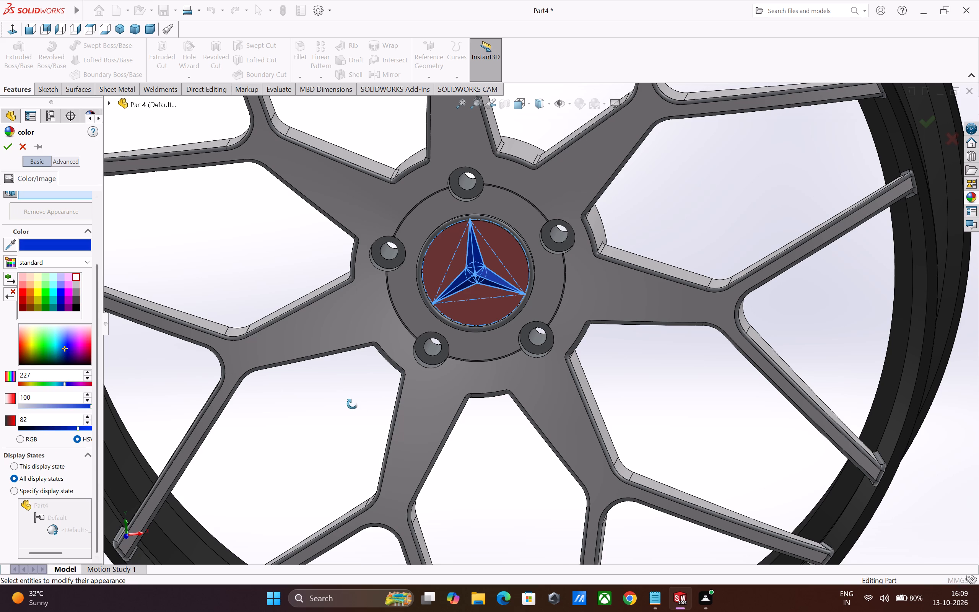
middle_drag(352, 404, 330, 400)
click(6, 150)
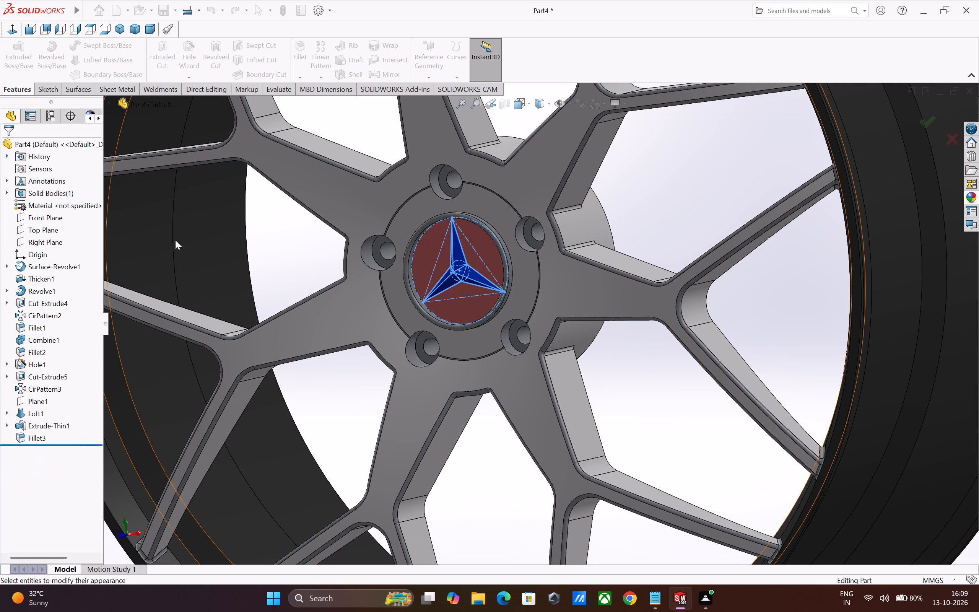
click(230, 240)
click(284, 280)
Inspect the recoloured star and hub face from the side and front of the wheel.
middle_drag(363, 378, 382, 378)
scroll(385, 381, up, 4)
click(276, 426)
scroll(313, 446, up, 2)
middle_drag(319, 443, 383, 443)
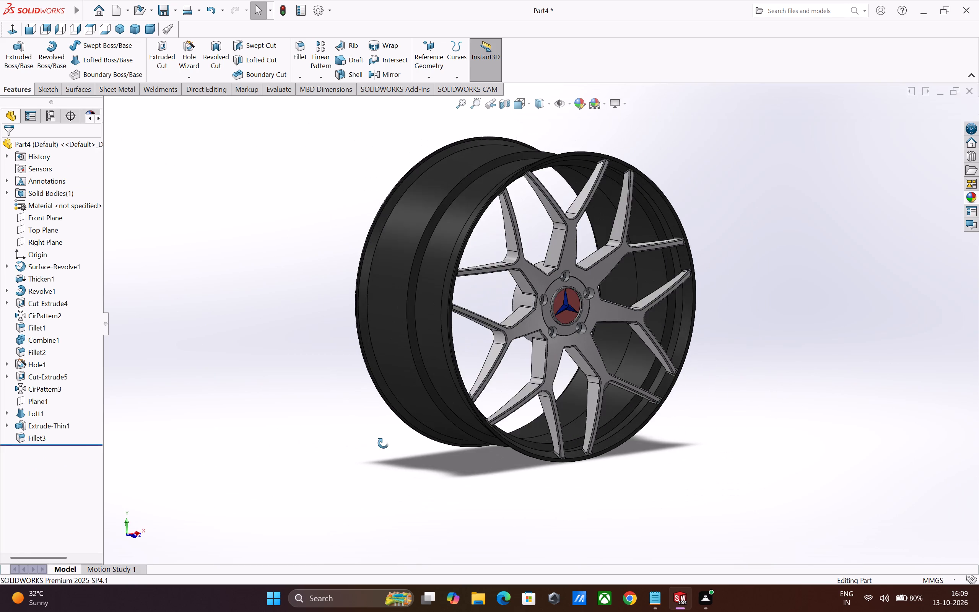
middle_drag(383, 443, 342, 406)
scroll(557, 343, down, 4)
middle_drag(554, 347, 542, 369)
scroll(542, 372, up, 2)
scroll(547, 320, down, 3)
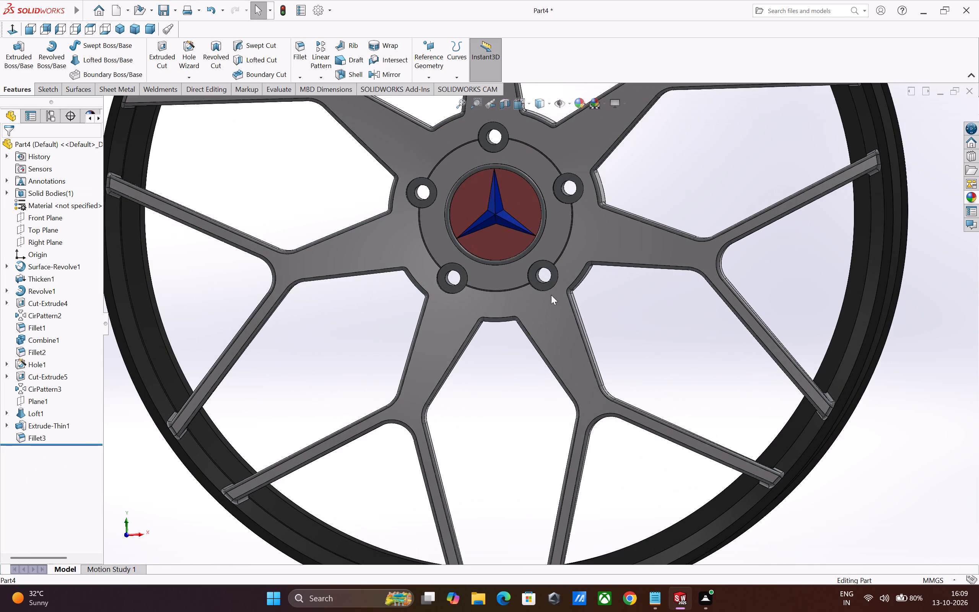
scroll(551, 295, down, 2)
middle_drag(554, 347, 565, 346)
scroll(565, 346, up, 2)
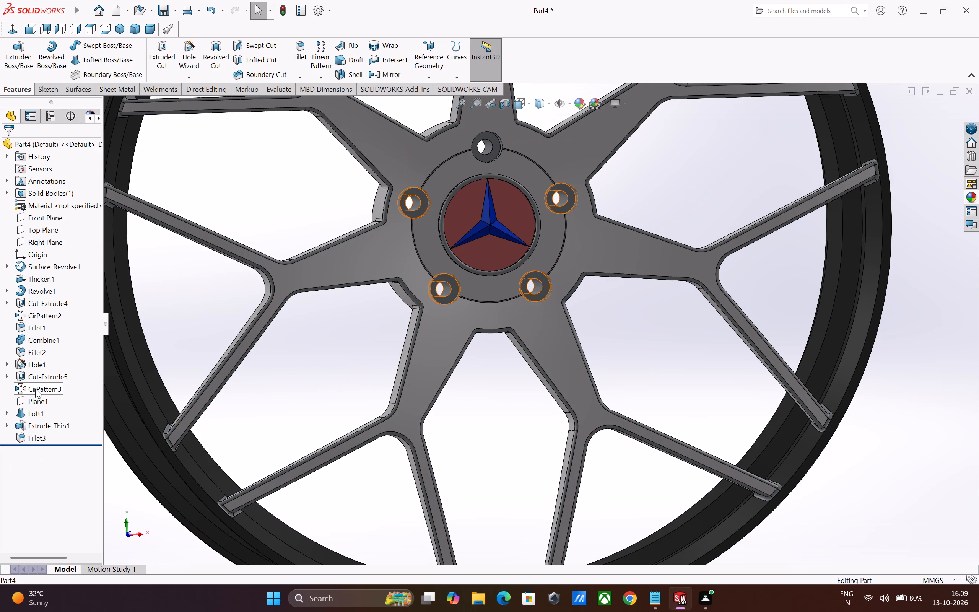
Apply the white colour swatch to all five bolt holes: the hole, its counterbore cut and their circular pattern.
ctrl+click(35, 389)
ctrl+click(42, 380)
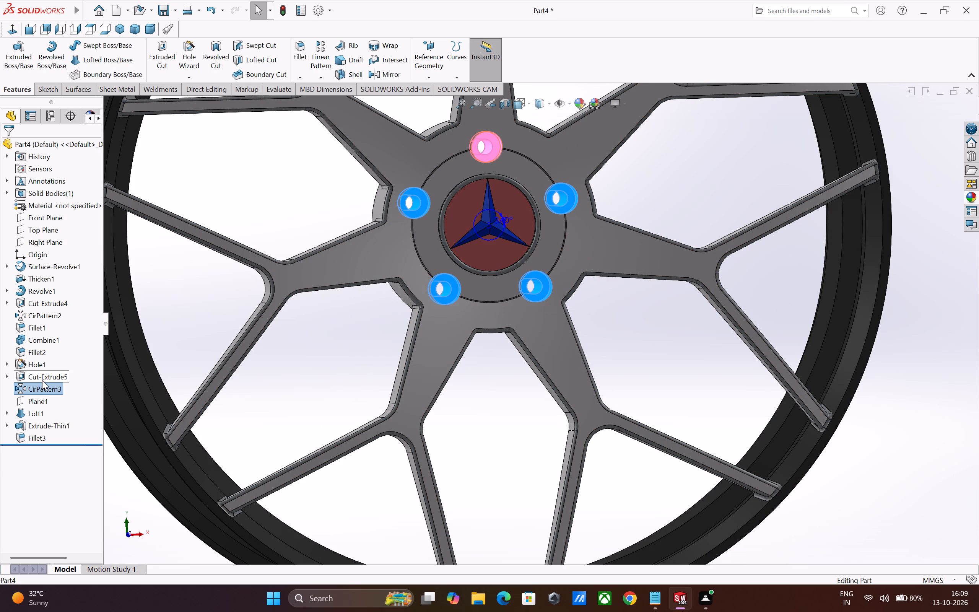
ctrl+click(37, 364)
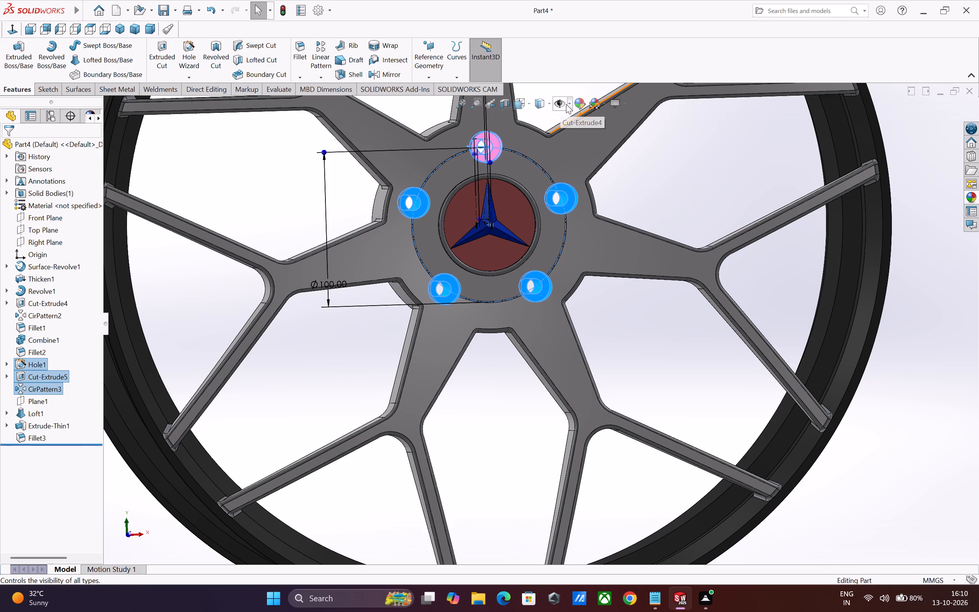
click(576, 104)
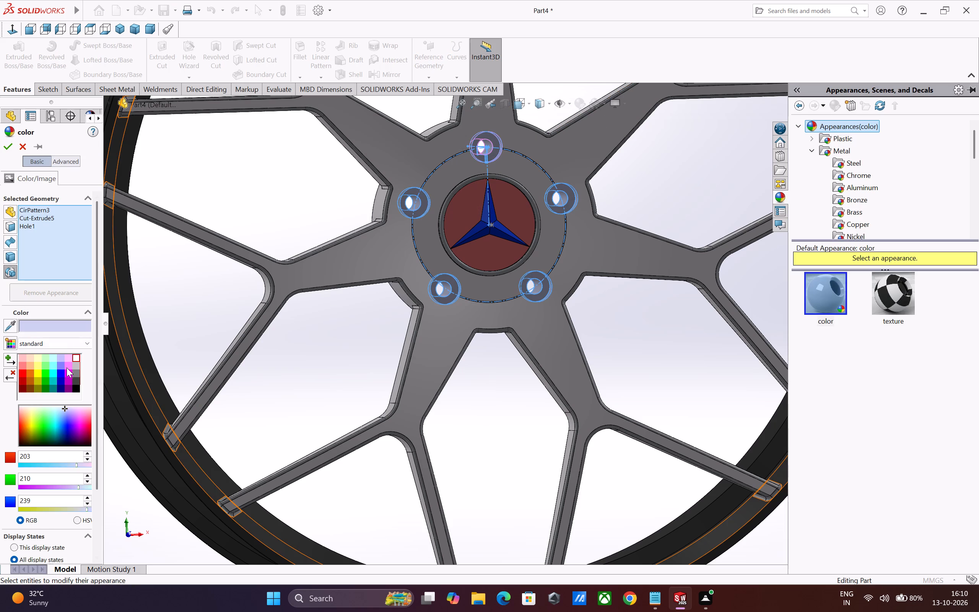
click(78, 358)
click(5, 146)
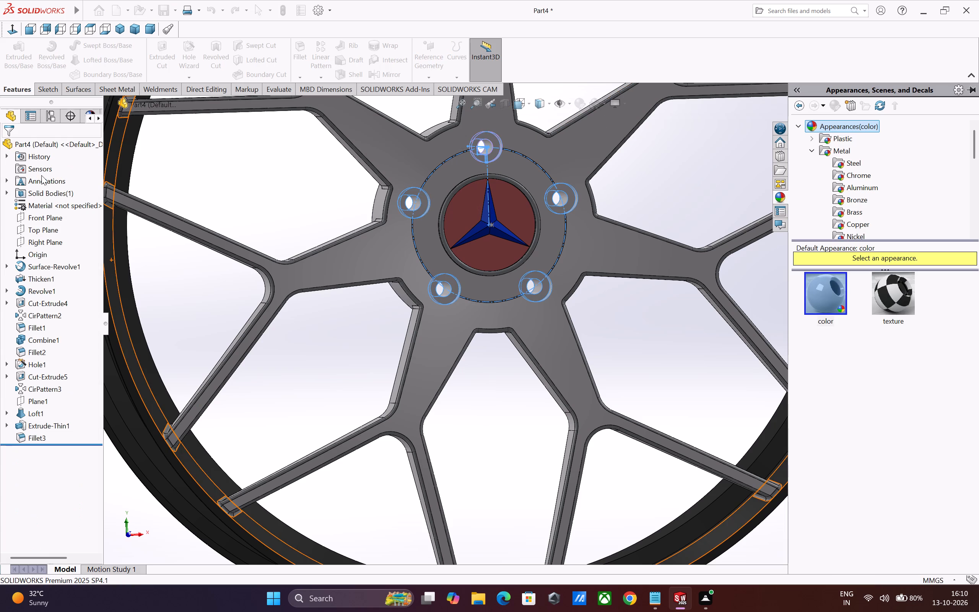
click(284, 203)
Review the colours of the bolt holes, hub and star up close and on the whole wheel.
scroll(350, 387, up, 4)
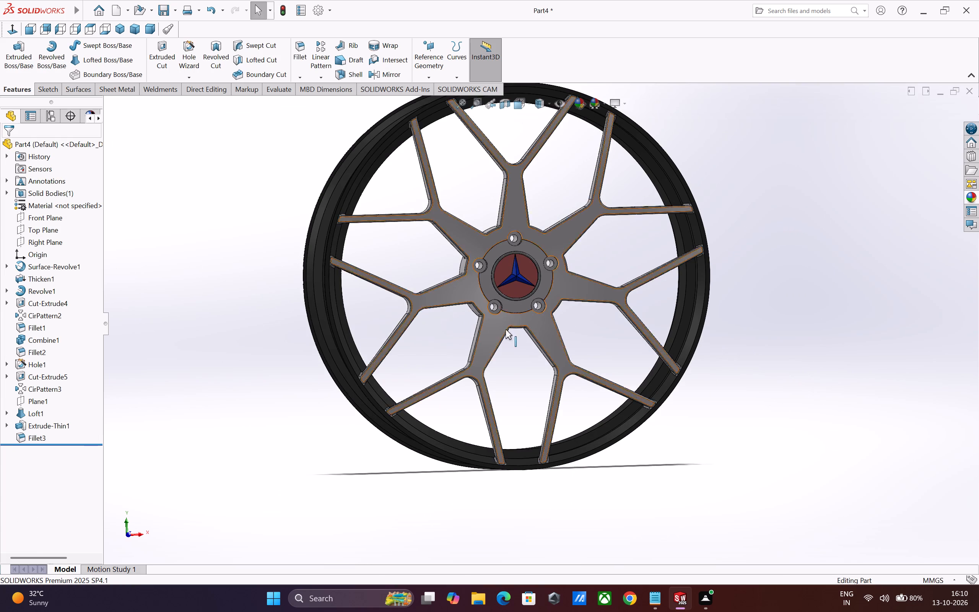
scroll(572, 268, down, 5)
scroll(491, 289, down, 2)
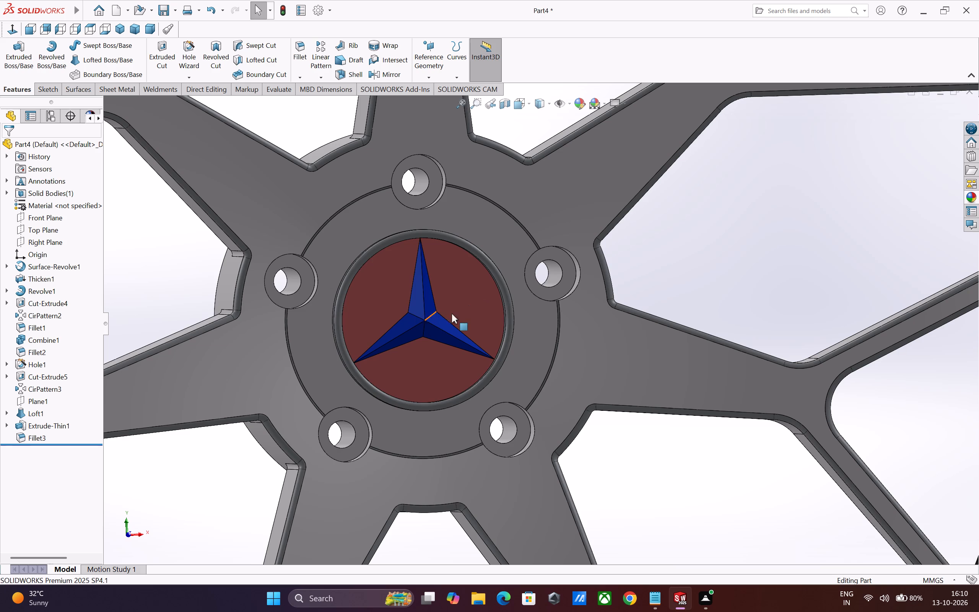
scroll(493, 318, up, 4)
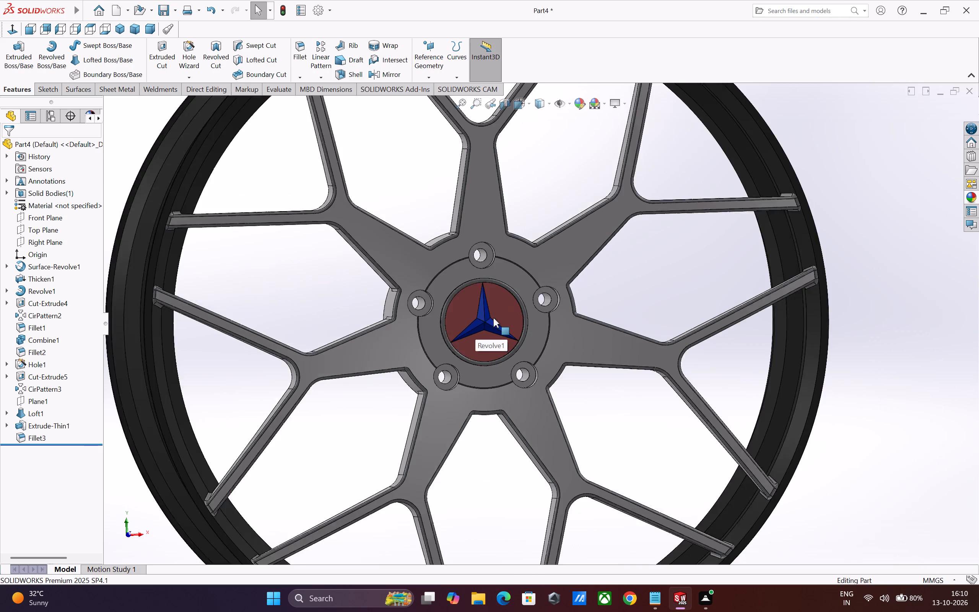
scroll(493, 318, up, 1)
scroll(539, 318, up, 3)
middle_drag(583, 343, 519, 395)
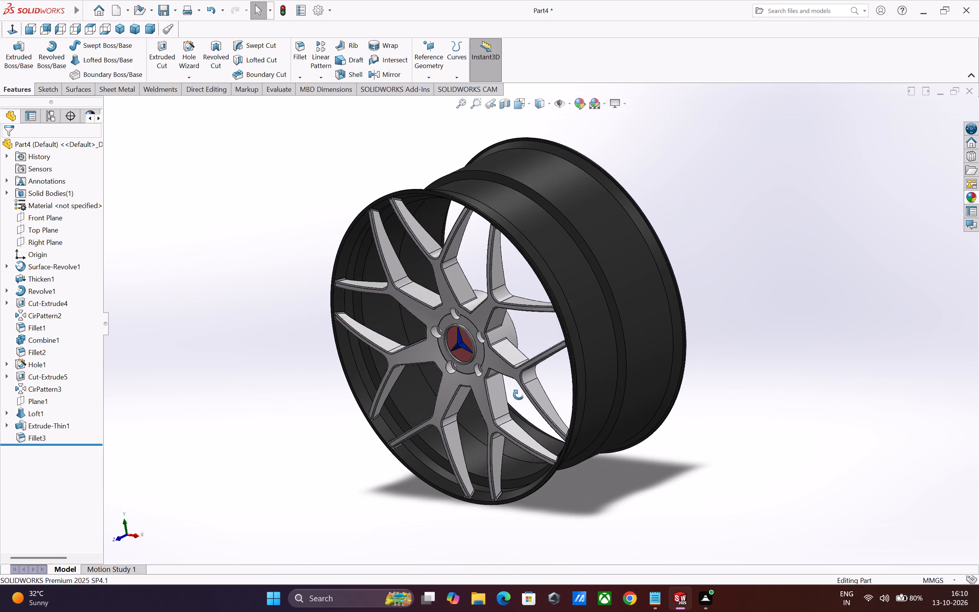
middle_drag(519, 395, 552, 373)
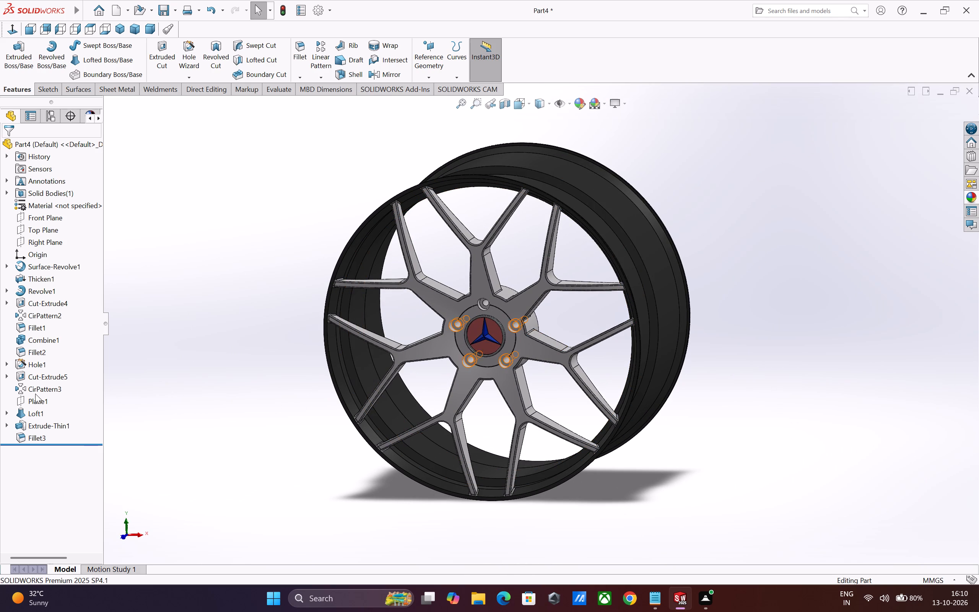
Recolour the whole lofted star feature from the colour spectrum in a near-white, silvery tone.
click(30, 415)
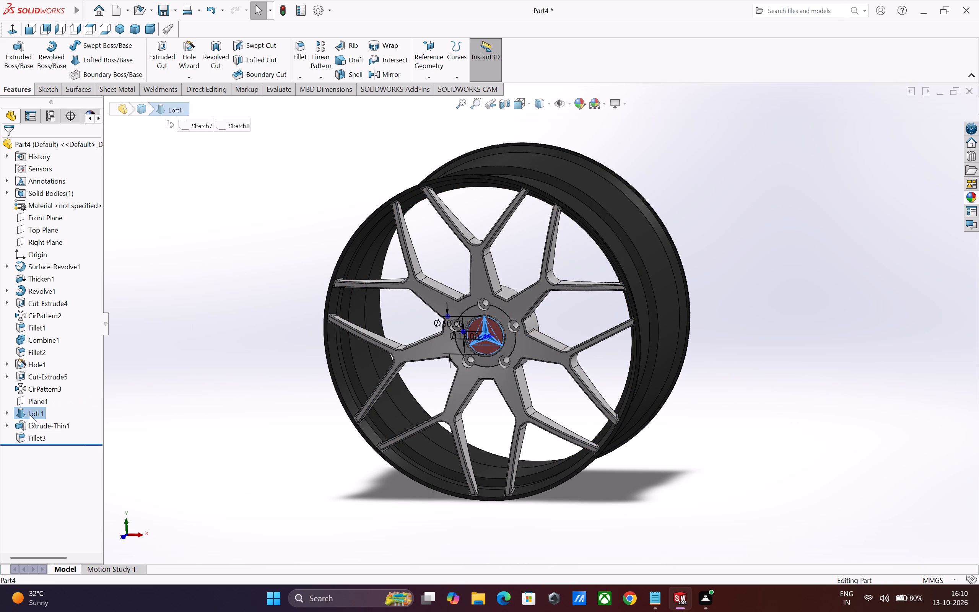
scroll(404, 361, up, 3)
scroll(482, 330, down, 10)
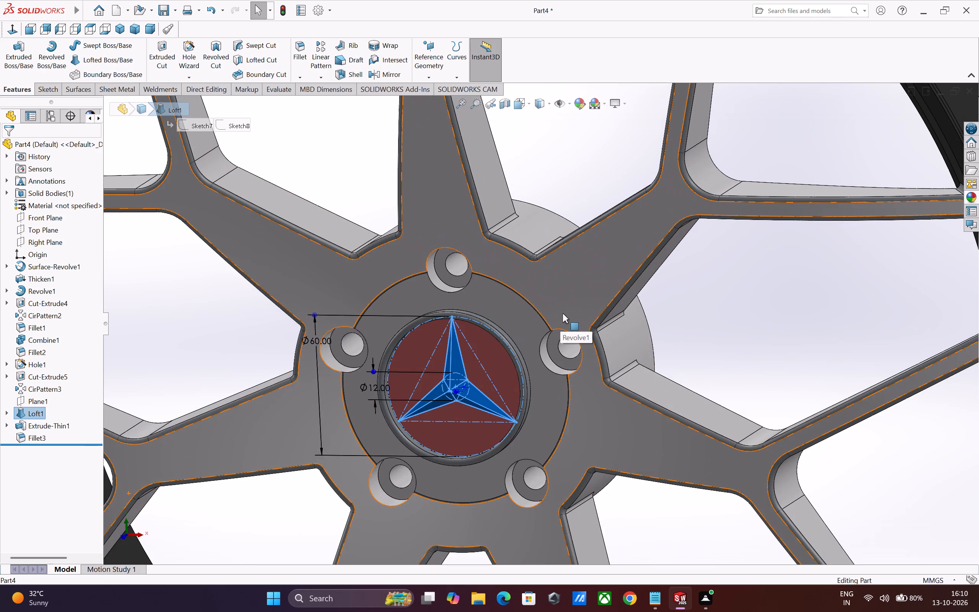
ctrl+click(55, 423)
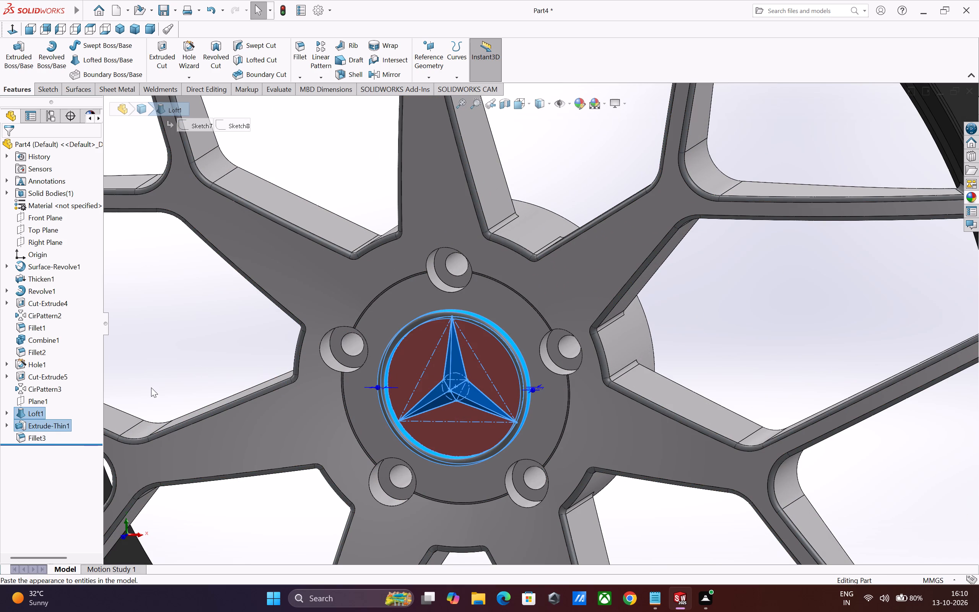
middle_drag(164, 370, 254, 318)
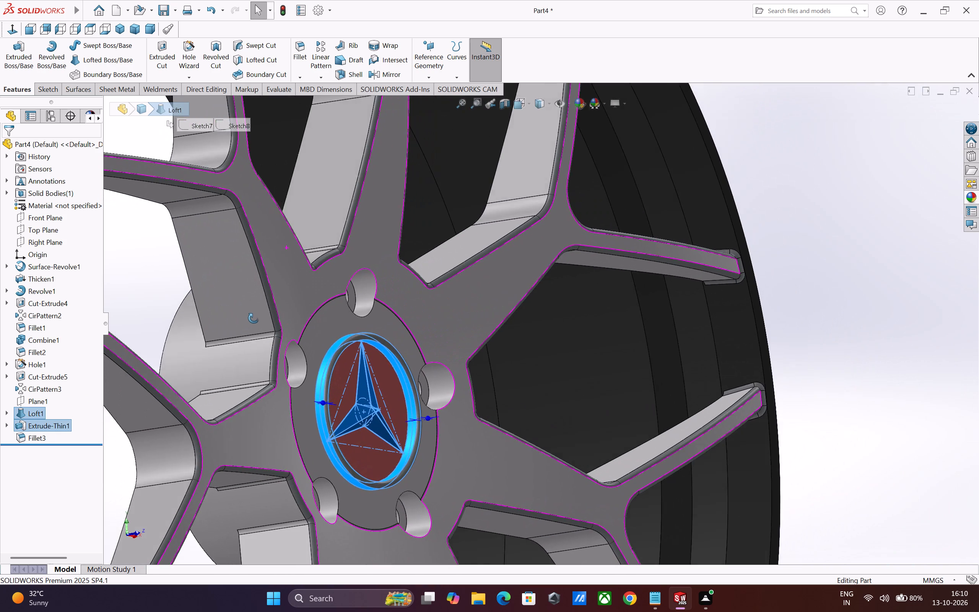
middle_drag(254, 318, 208, 356)
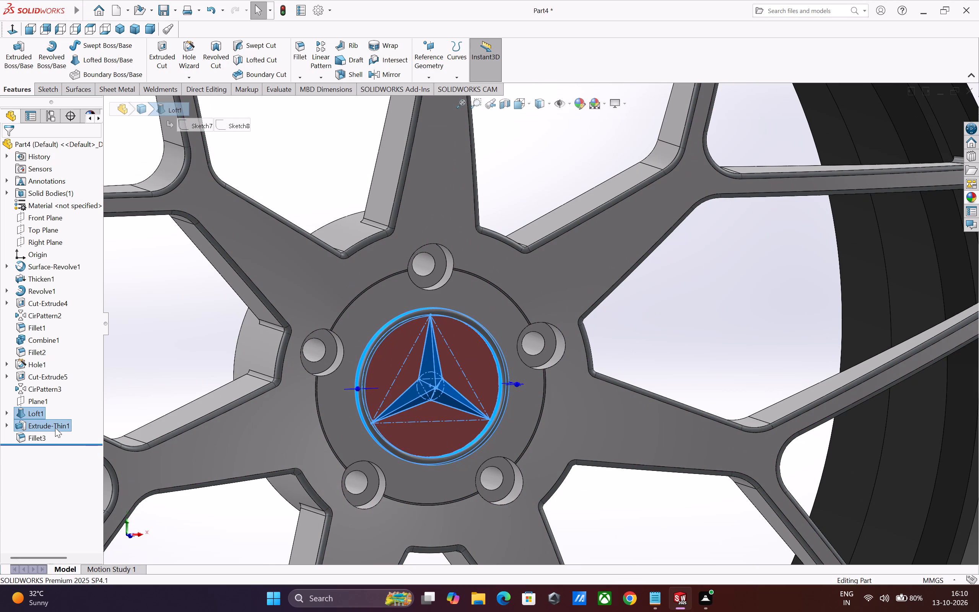
click(55, 428)
click(56, 426)
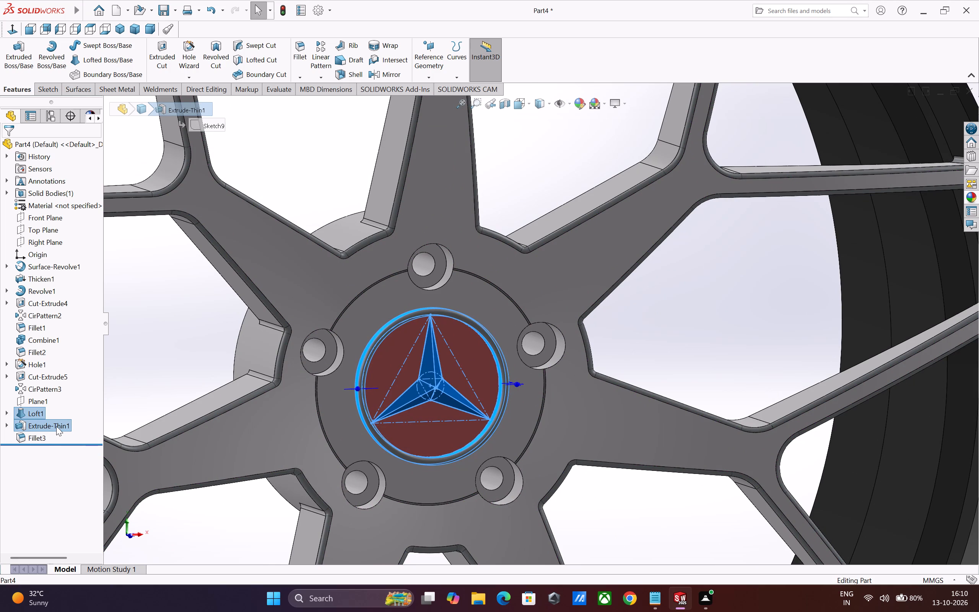
ctrl+click(55, 426)
middle_drag(160, 412, 99, 394)
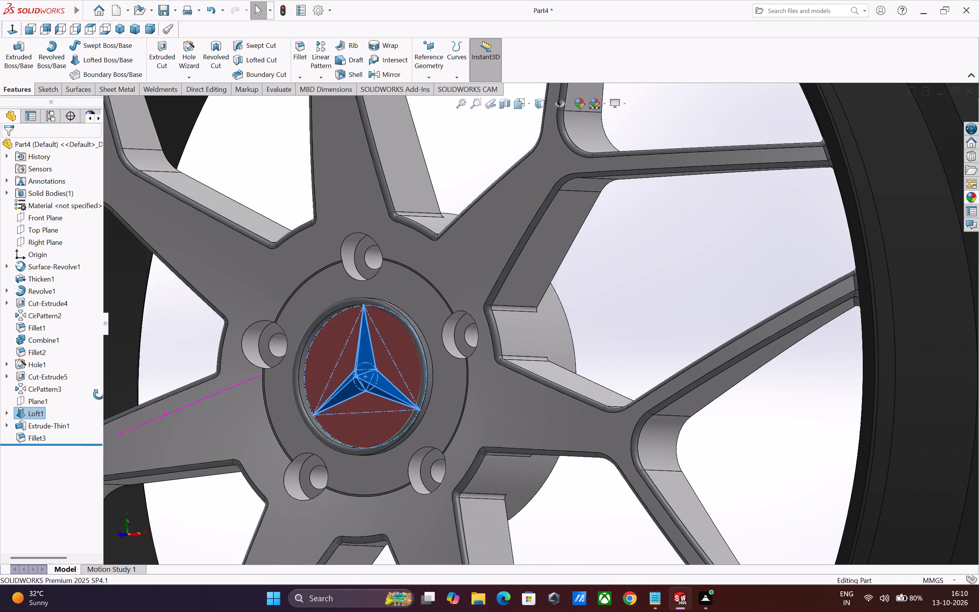
middle_drag(99, 394, 99, 394)
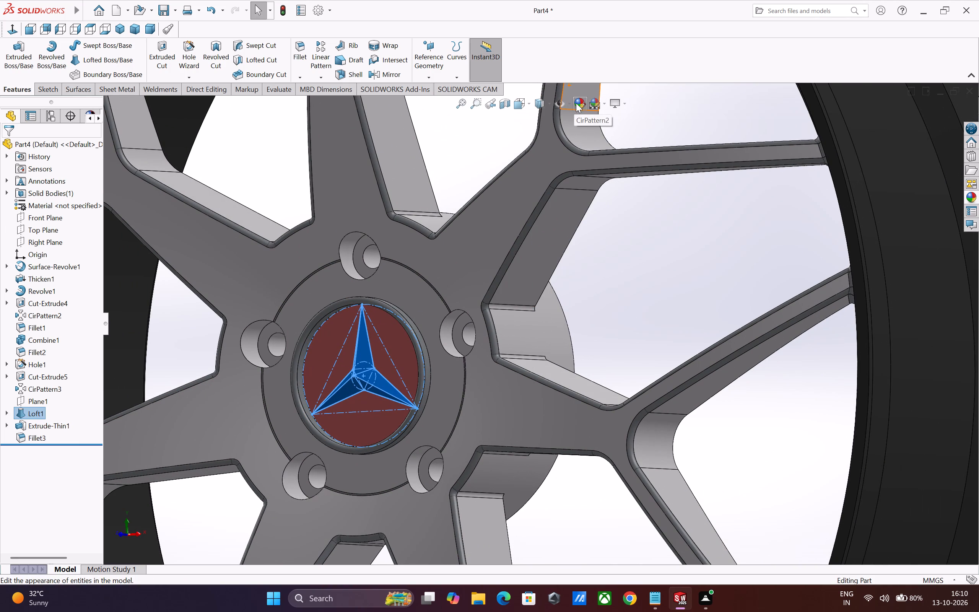
click(578, 102)
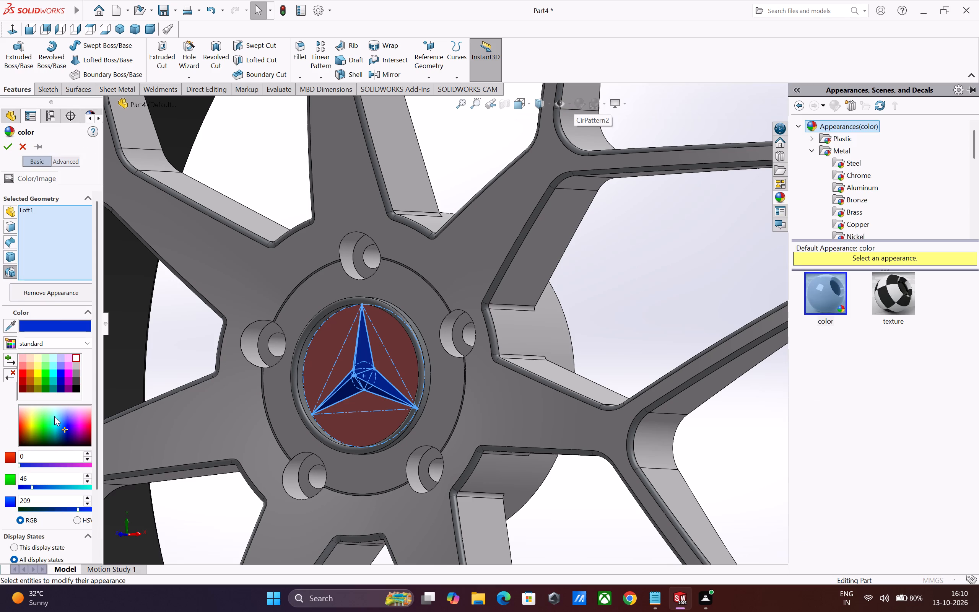
click(87, 425)
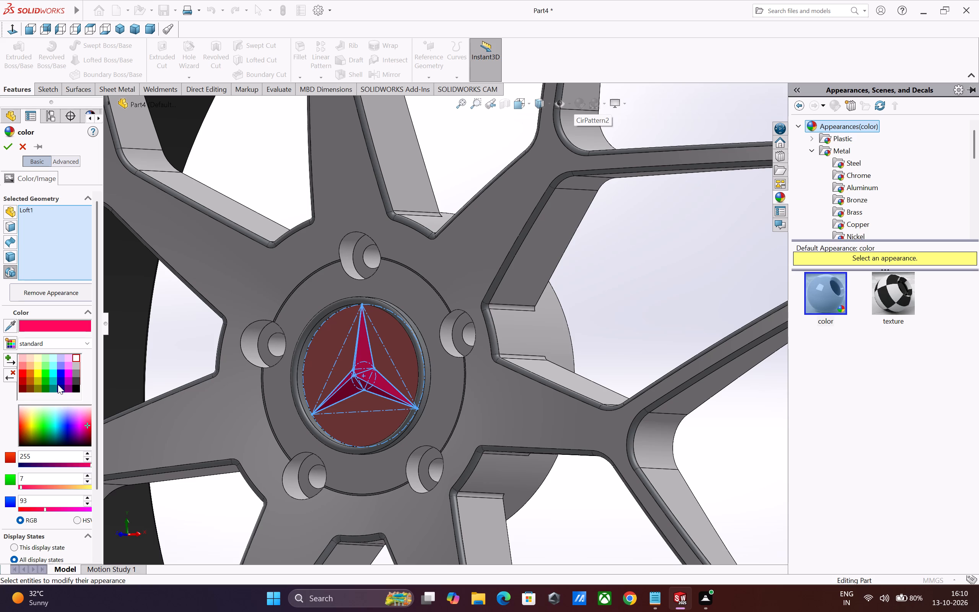
drag(57, 420, 53, 399)
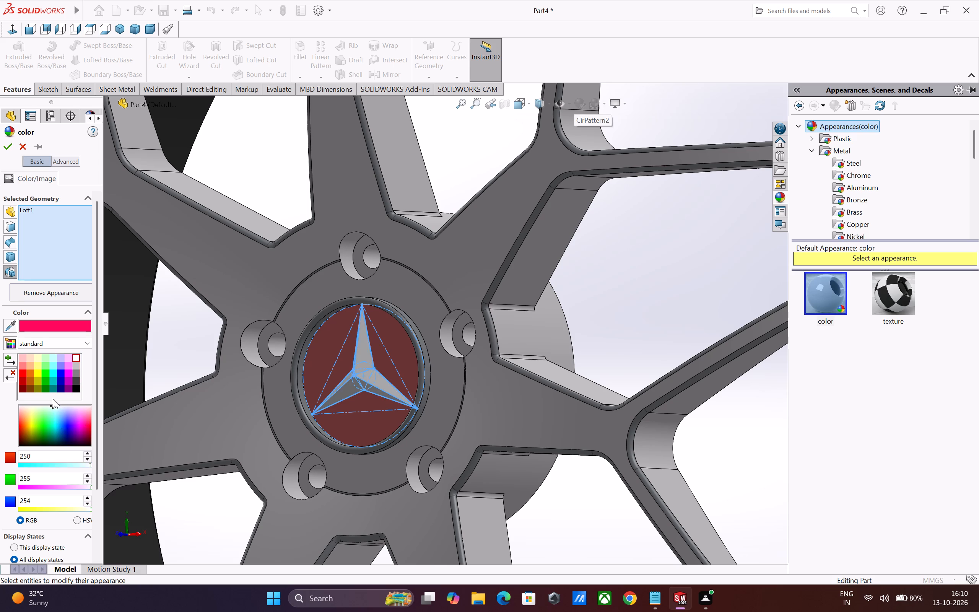
drag(53, 399, 56, 409)
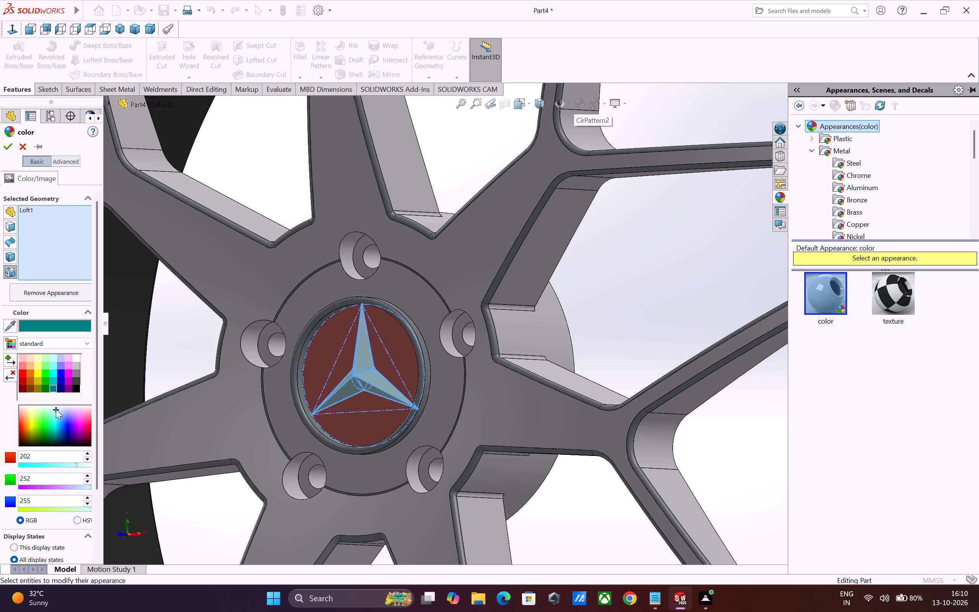
drag(56, 409, 57, 406)
click(6, 143)
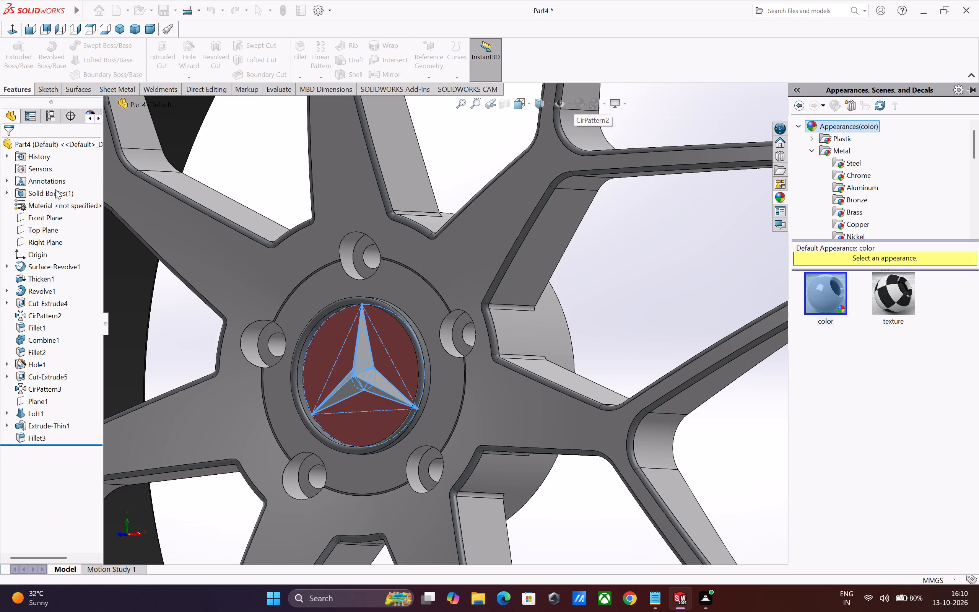
click(183, 332)
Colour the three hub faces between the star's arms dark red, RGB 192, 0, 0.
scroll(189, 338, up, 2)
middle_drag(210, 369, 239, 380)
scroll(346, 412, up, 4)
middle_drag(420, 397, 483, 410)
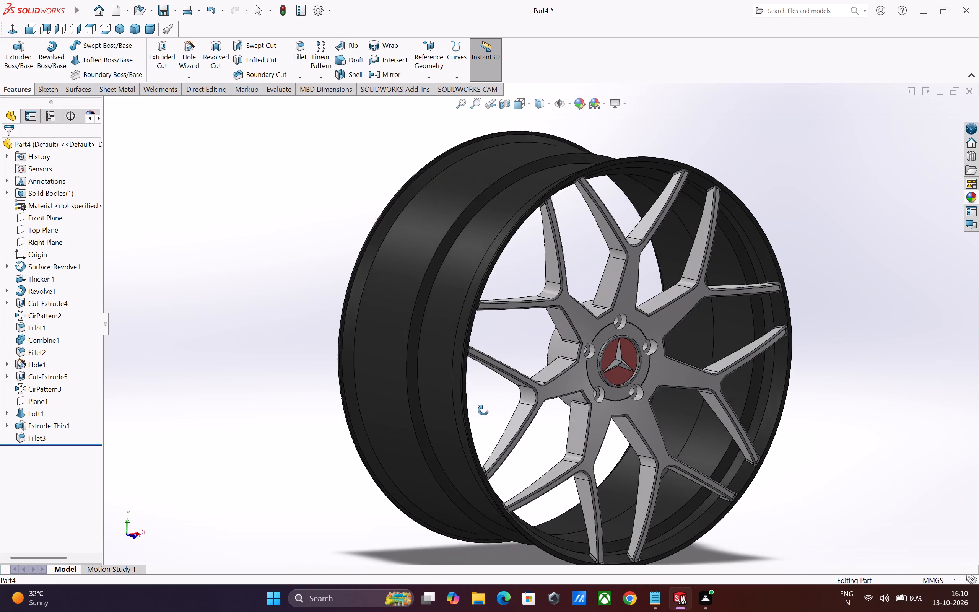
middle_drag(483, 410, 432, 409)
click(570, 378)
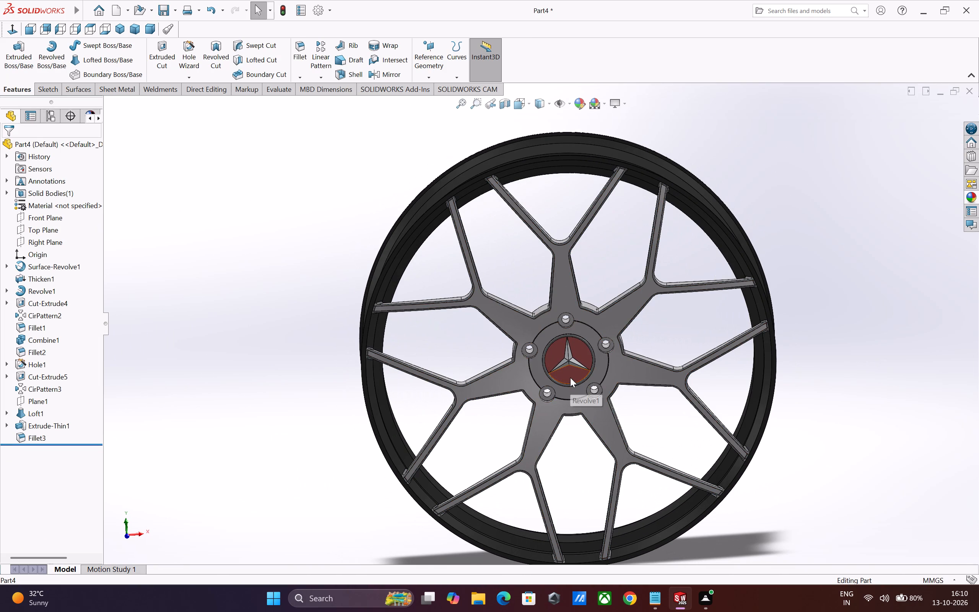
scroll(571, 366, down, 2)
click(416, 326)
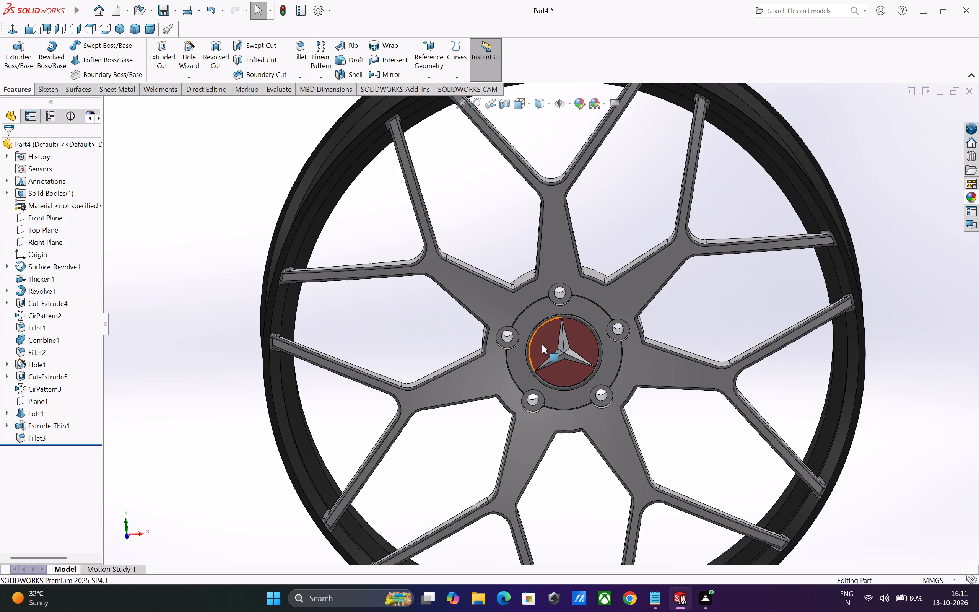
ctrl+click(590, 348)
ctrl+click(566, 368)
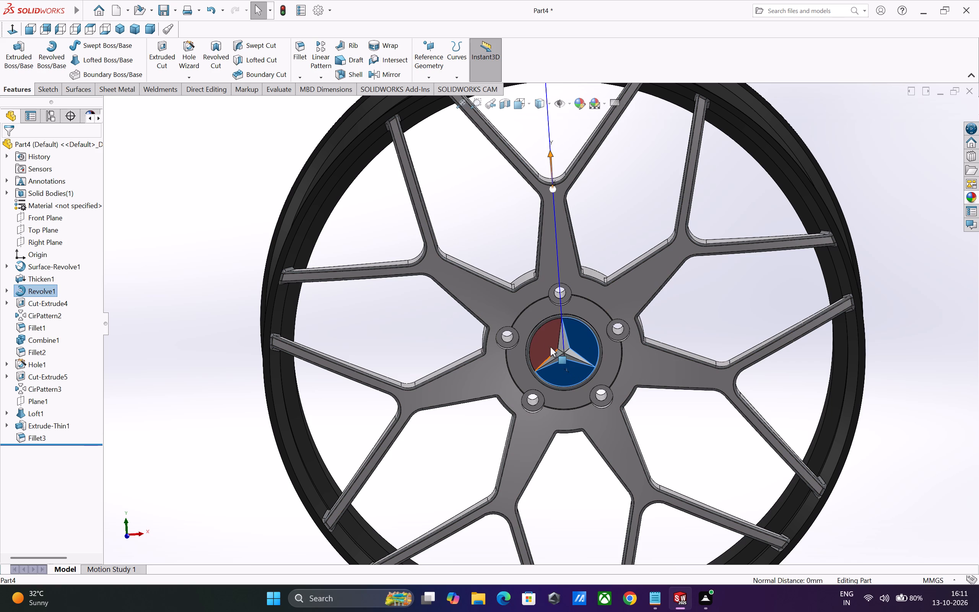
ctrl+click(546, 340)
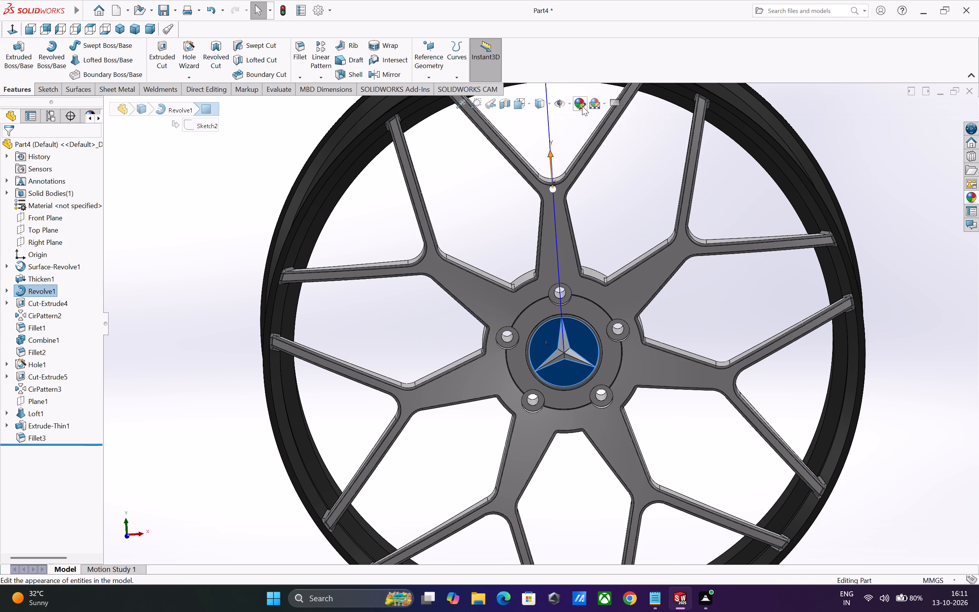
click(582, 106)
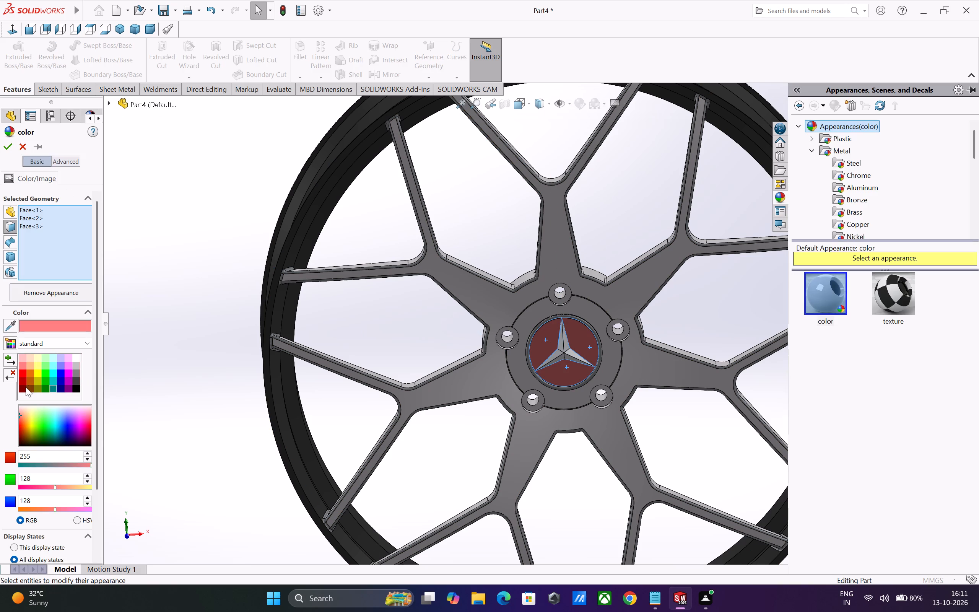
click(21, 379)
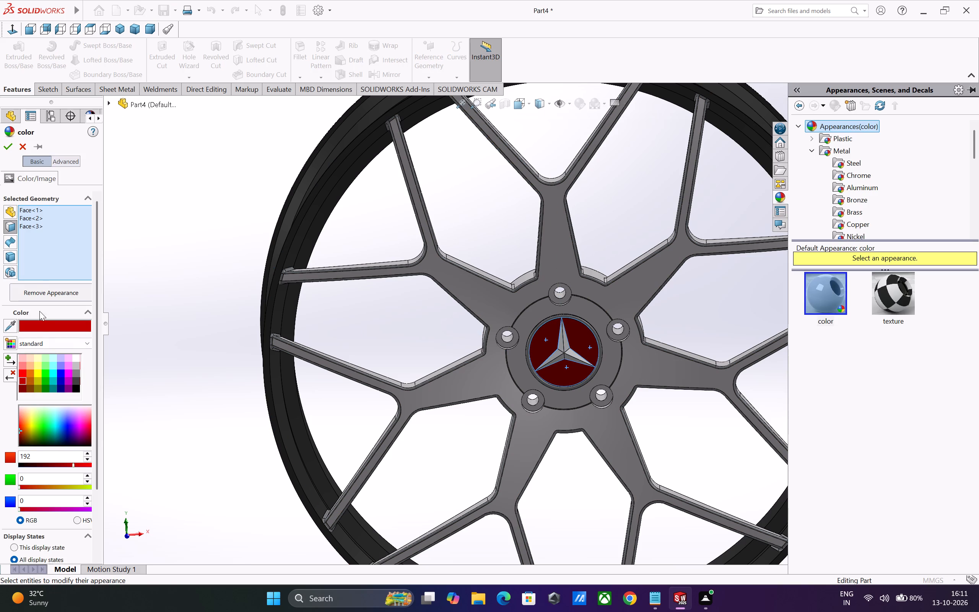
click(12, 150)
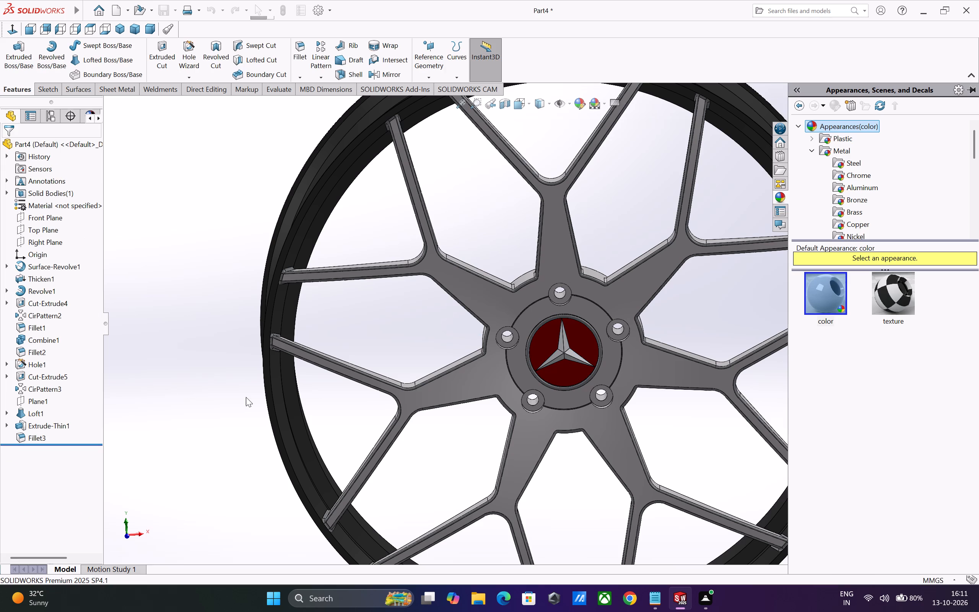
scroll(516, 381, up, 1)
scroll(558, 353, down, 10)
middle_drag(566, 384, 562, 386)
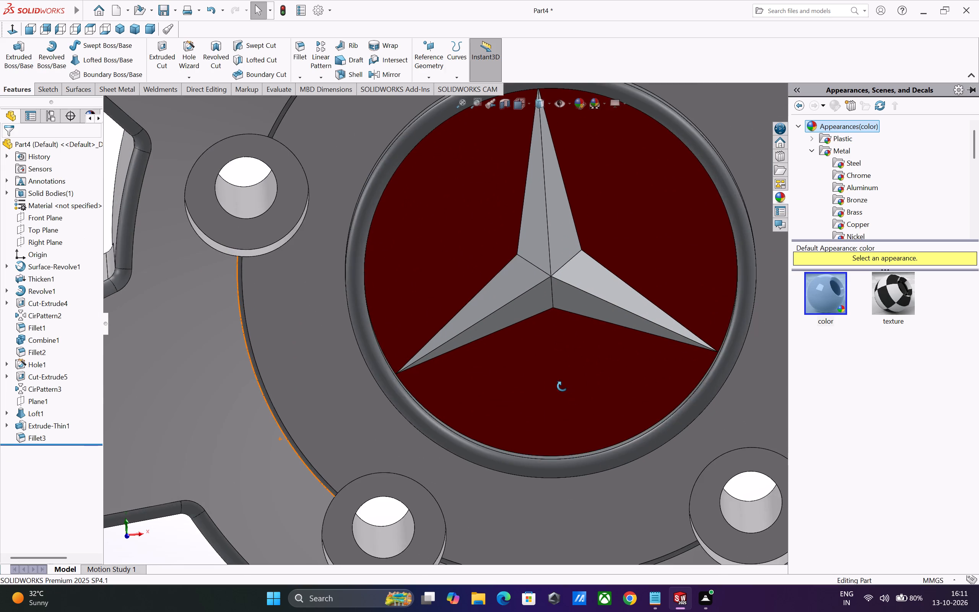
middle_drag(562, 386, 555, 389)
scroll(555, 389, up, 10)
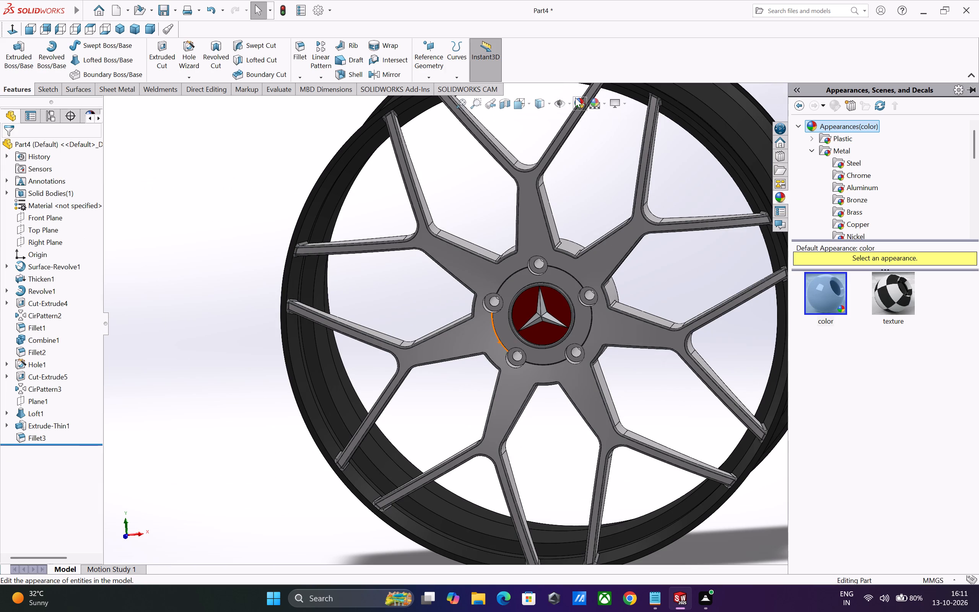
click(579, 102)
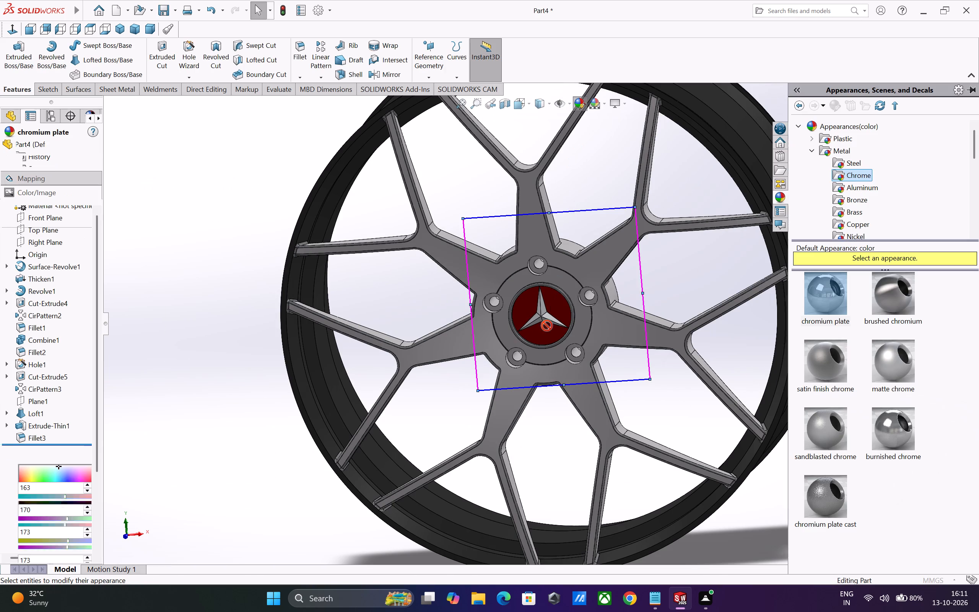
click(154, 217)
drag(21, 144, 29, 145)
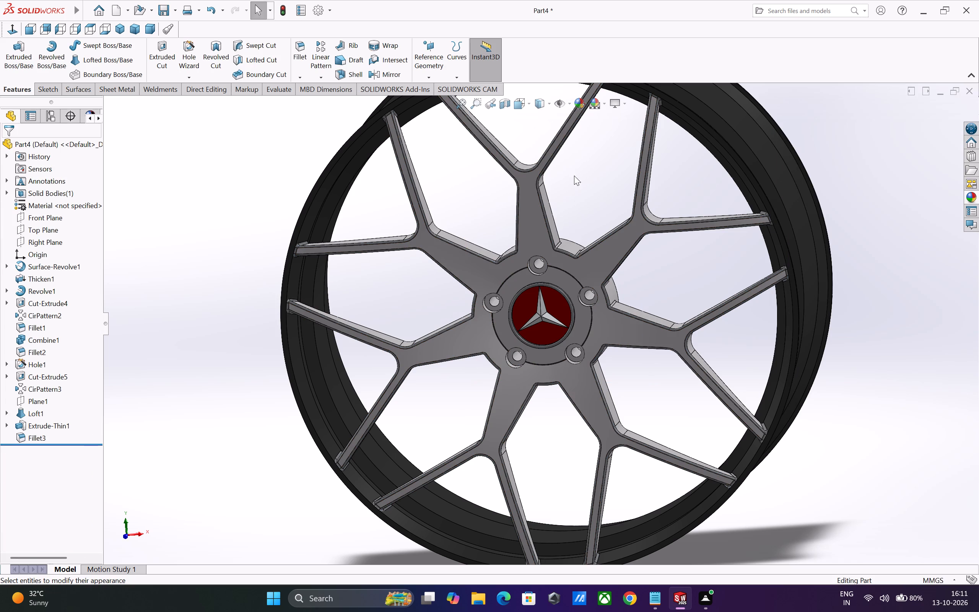
Colour the three hub faces between the star's arms orange, RGB 232, 113, 8.
ctrl+click(538, 326)
ctrl+click(556, 304)
ctrl+click(518, 304)
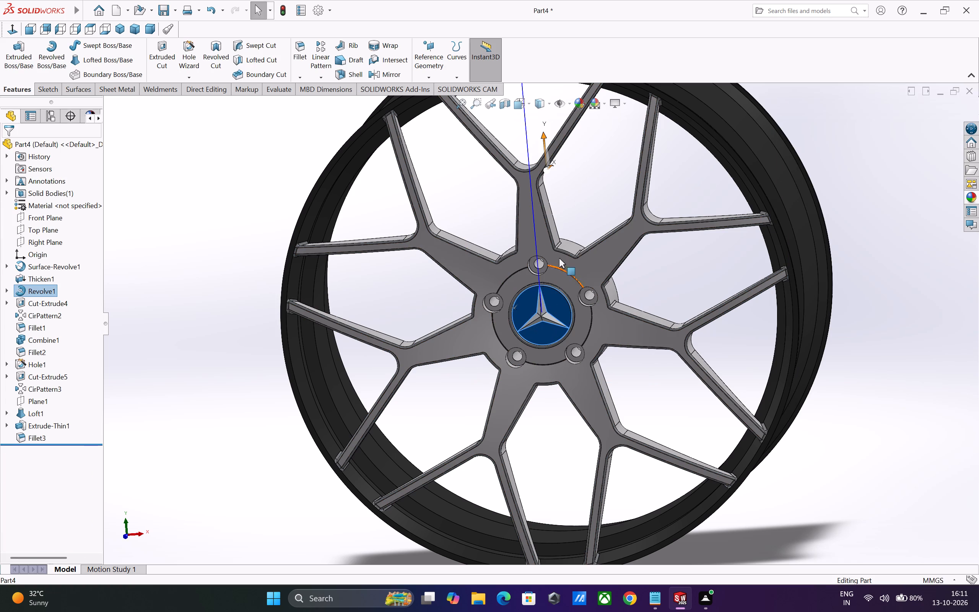
click(583, 107)
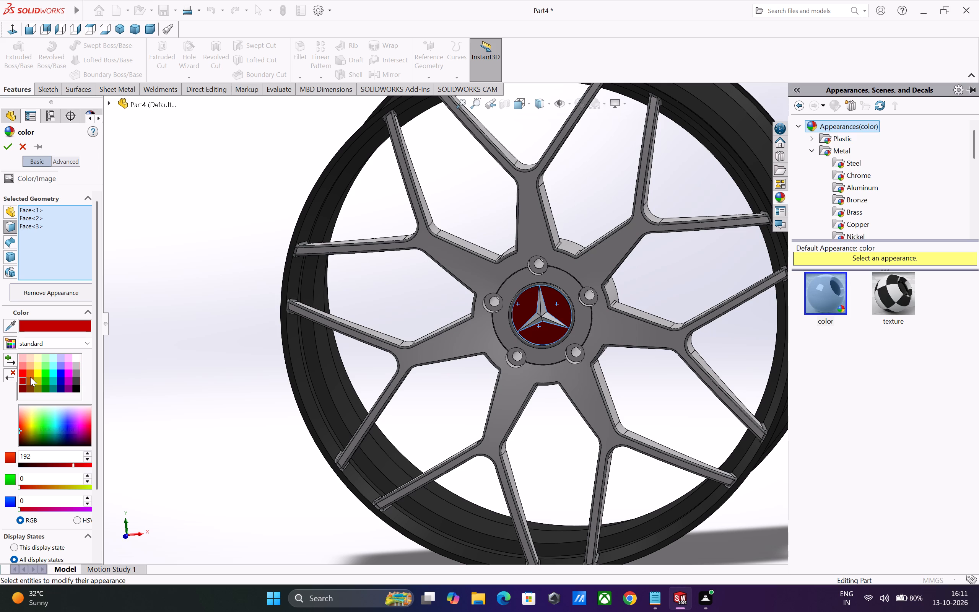
click(30, 382)
scroll(29, 376, down, 2)
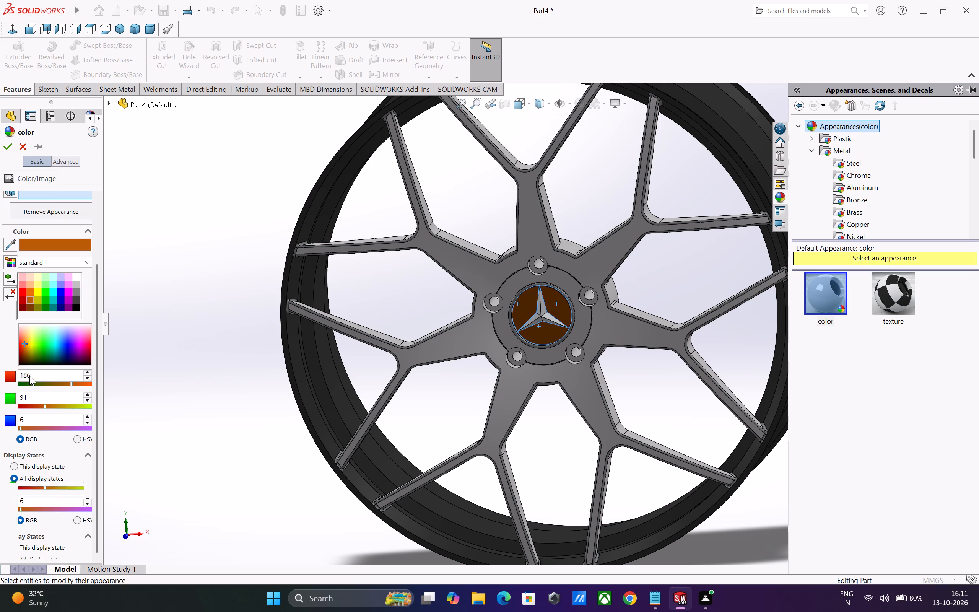
scroll(58, 369, up, 2)
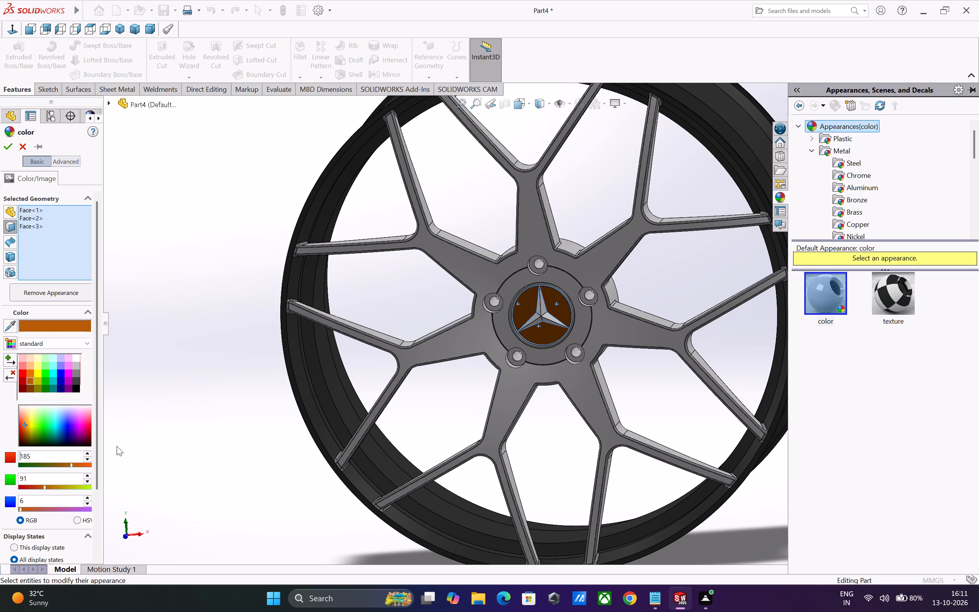
click(29, 373)
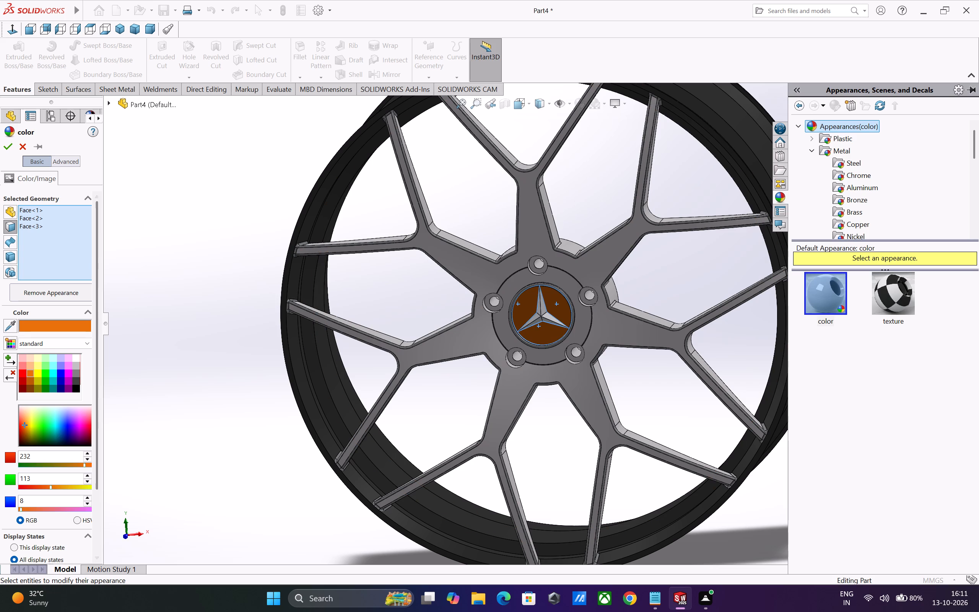
click(6, 142)
click(236, 283)
Inspect the recoloured emblem and the whole wheel from the front, side and back.
scroll(215, 335, up, 2)
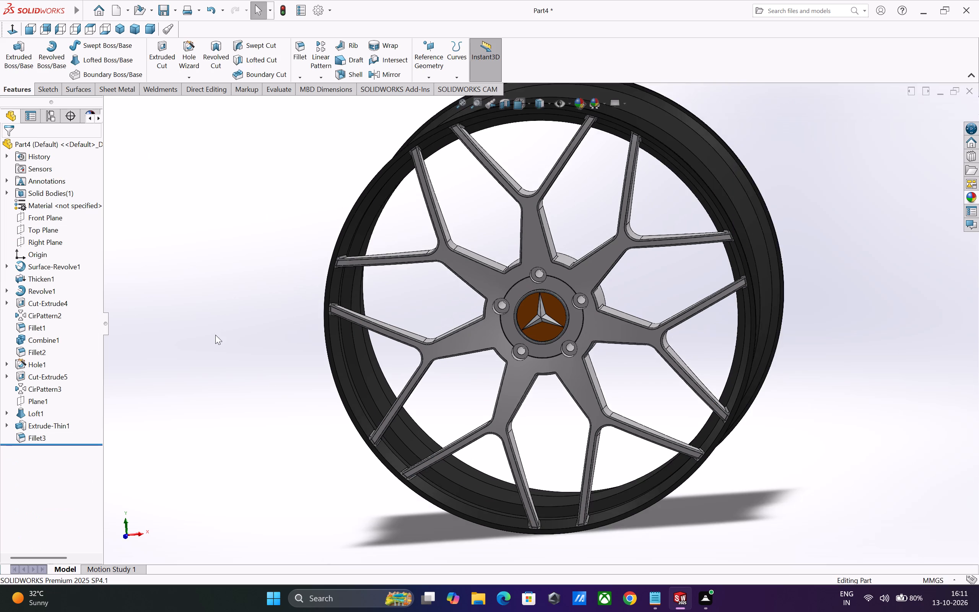
scroll(352, 419, up, 2)
scroll(614, 411, down, 1)
scroll(615, 411, up, 2)
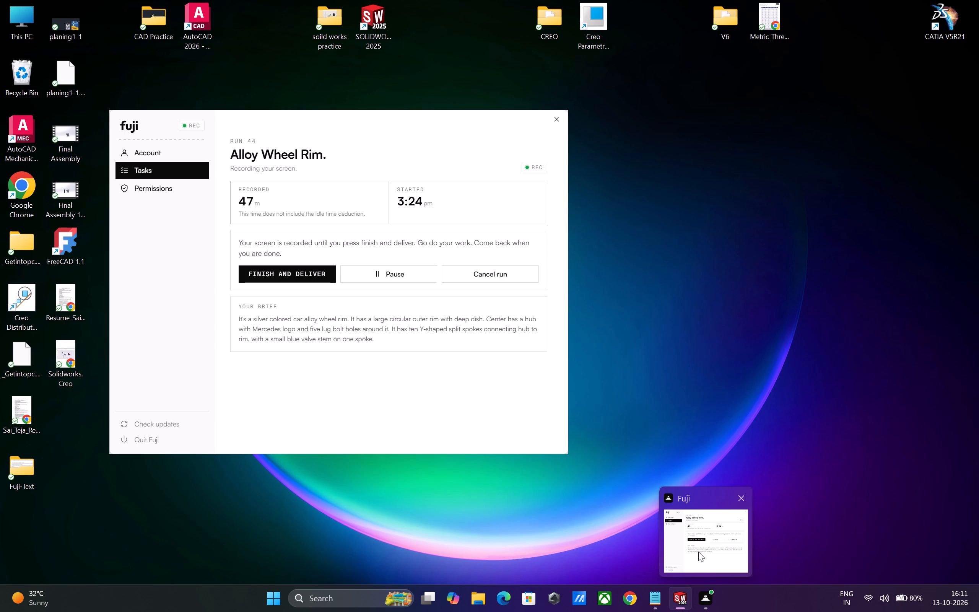
scroll(569, 313, up, 1)
scroll(513, 281, down, 6)
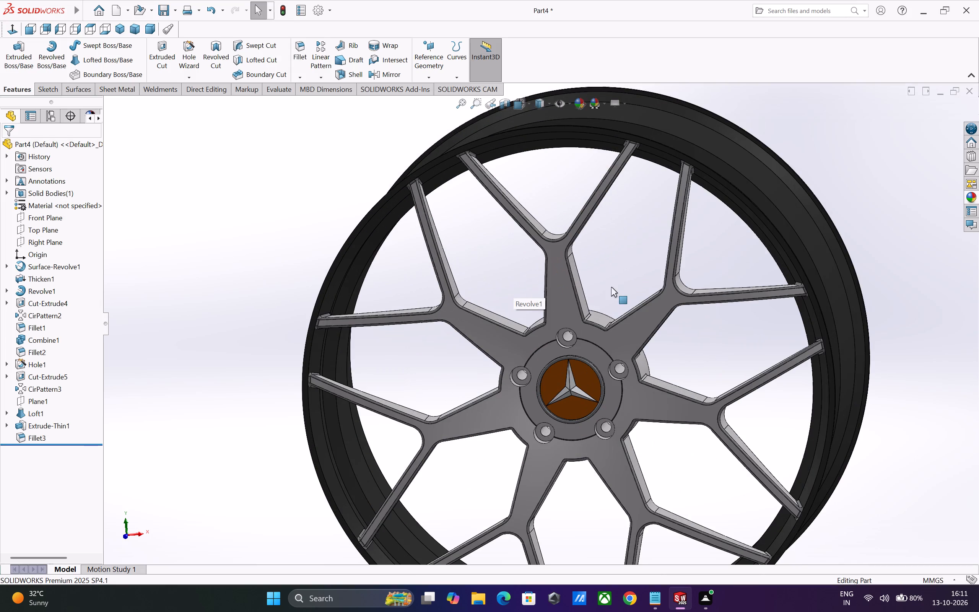
middle_drag(608, 290, 543, 327)
scroll(549, 325, up, 2)
middle_drag(706, 360, 690, 369)
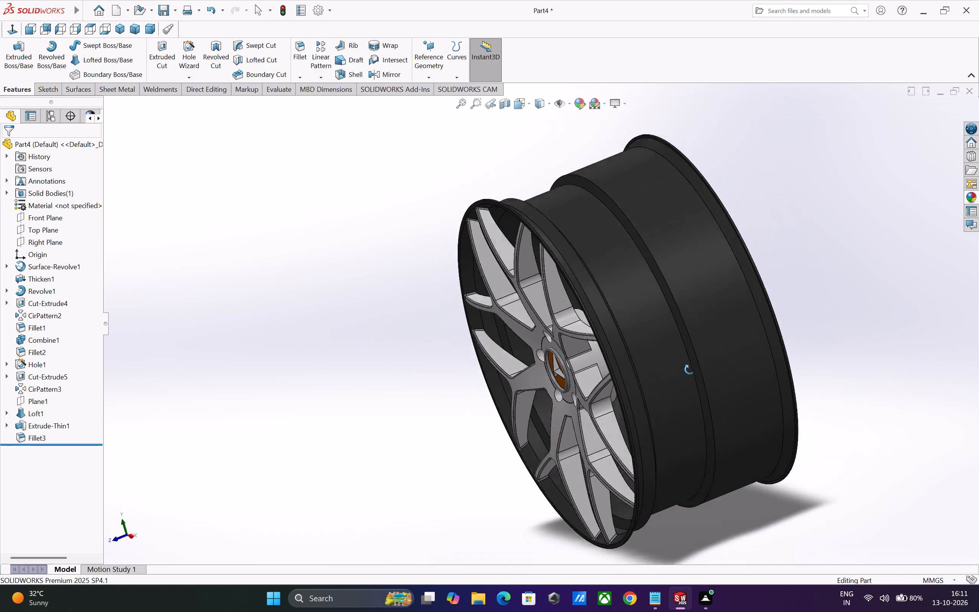
middle_drag(690, 369, 622, 409)
middle_drag(679, 361, 606, 389)
middle_drag(670, 347, 613, 377)
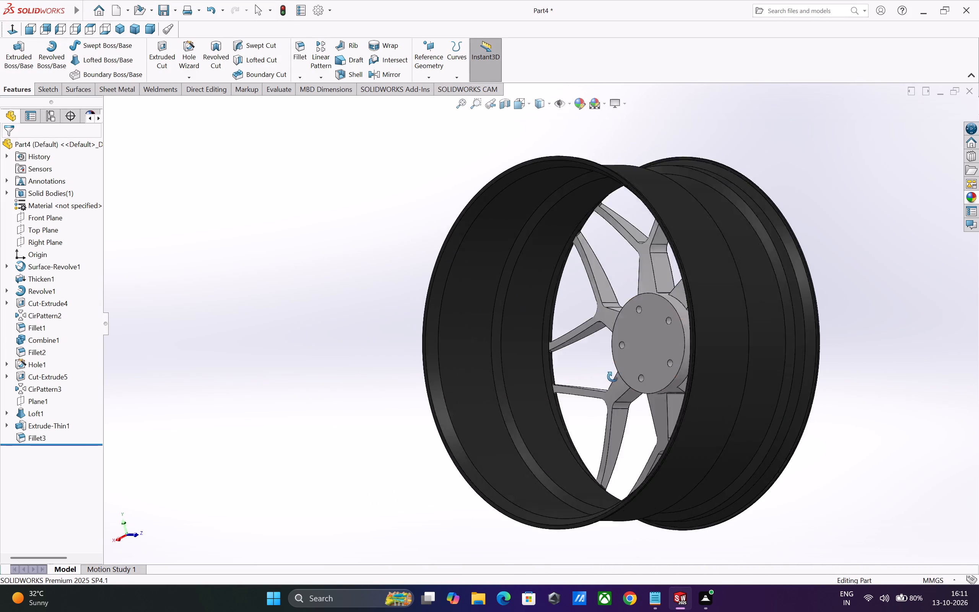
Section the wheel on the Right Plane and examine the cut through the rim, spokes and hub.
middle_drag(613, 377, 597, 386)
middle_drag(649, 378, 589, 400)
middle_drag(680, 366, 617, 382)
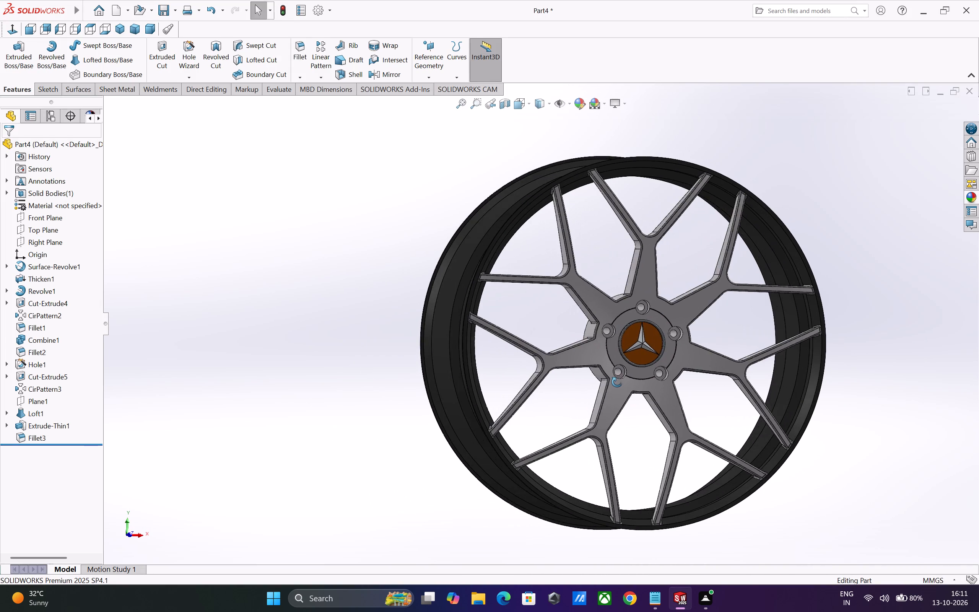
middle_drag(617, 382, 617, 381)
scroll(649, 386, up, 3)
scroll(630, 348, down, 4)
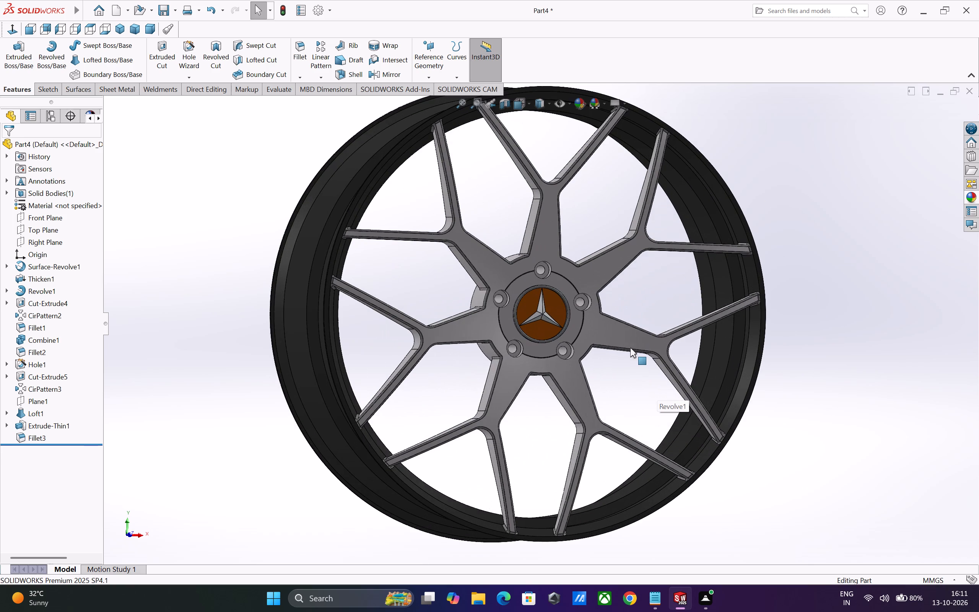
click(501, 104)
scroll(591, 286, up, 1)
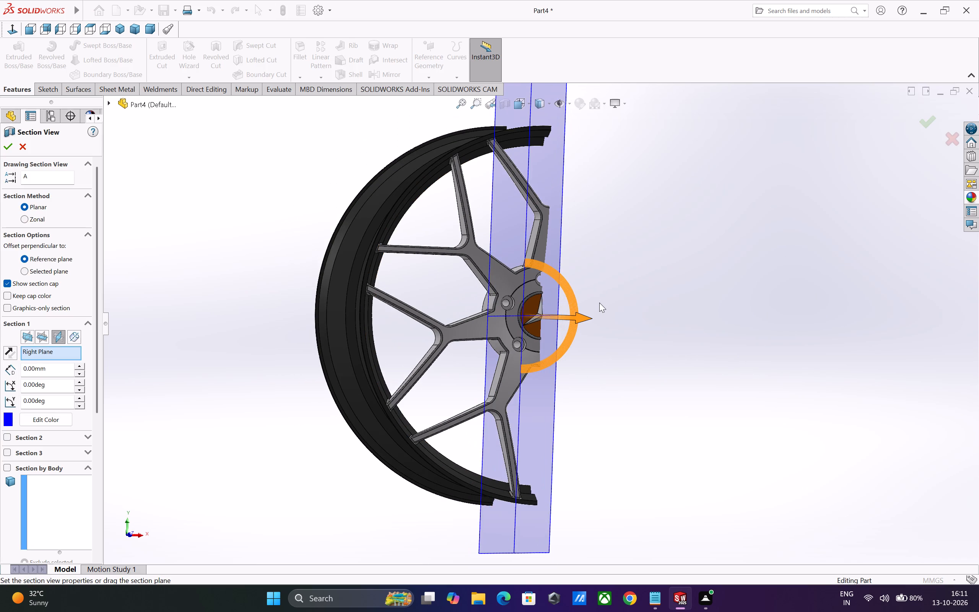
middle_drag(600, 304, 513, 359)
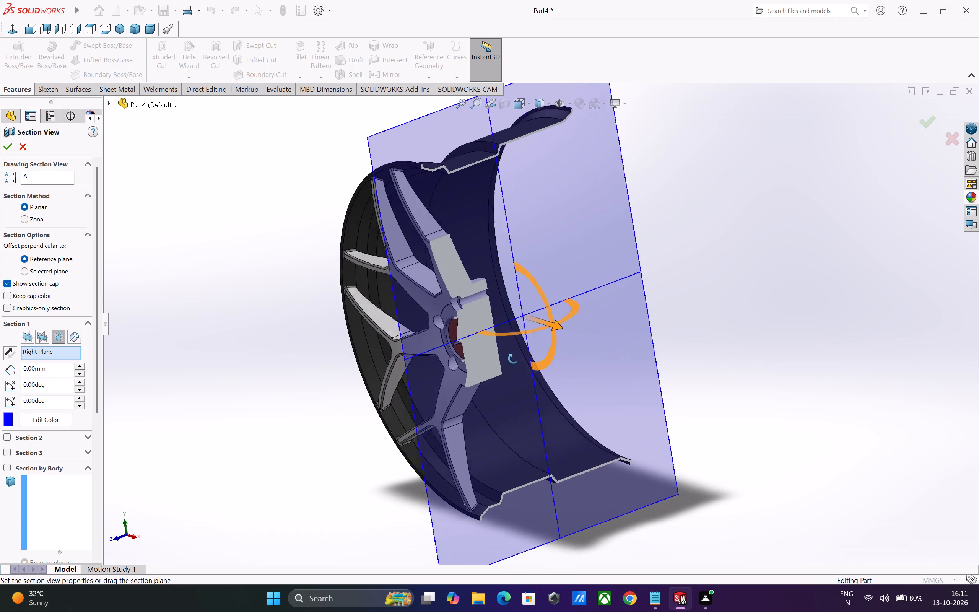
middle_drag(513, 359, 583, 350)
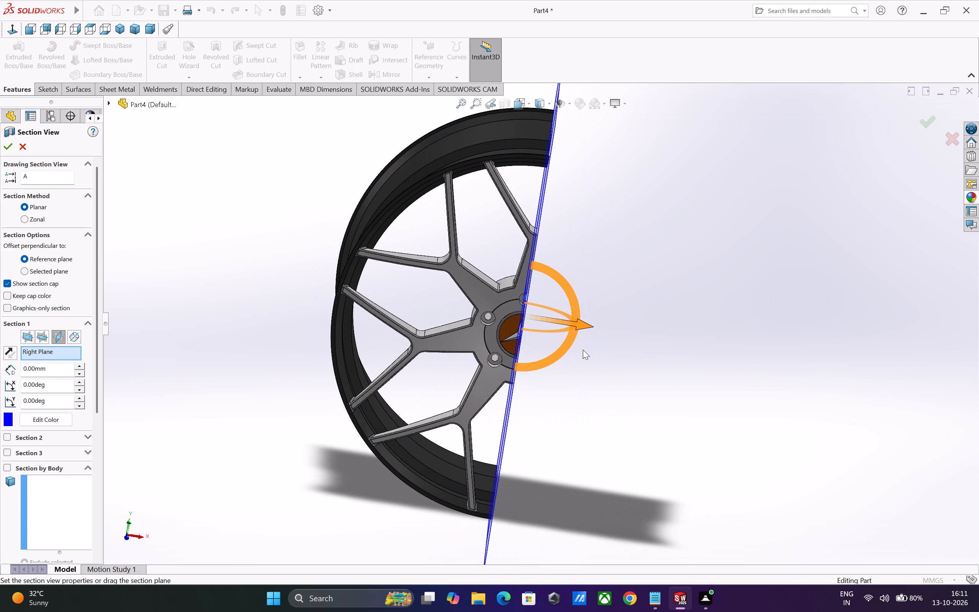
scroll(583, 350, down, 2)
middle_drag(611, 413, 600, 420)
Tilt the section plane to about 20.5 degrees and offset it about -15.6 mm, cutting through the bolt holes.
drag(554, 268, 578, 295)
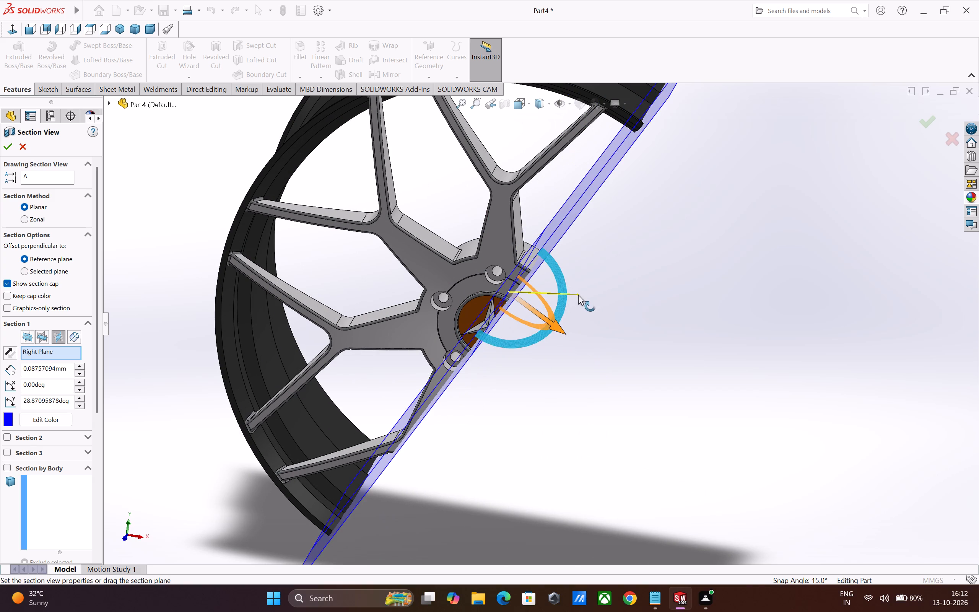
drag(578, 295, 585, 307)
middle_drag(610, 360, 607, 355)
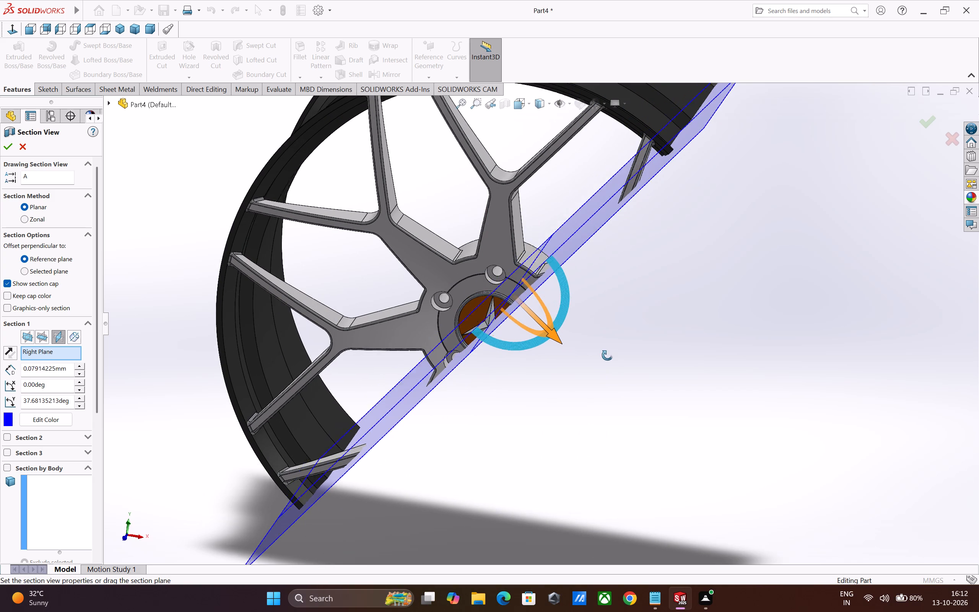
middle_drag(607, 355, 596, 318)
drag(581, 322, 581, 321)
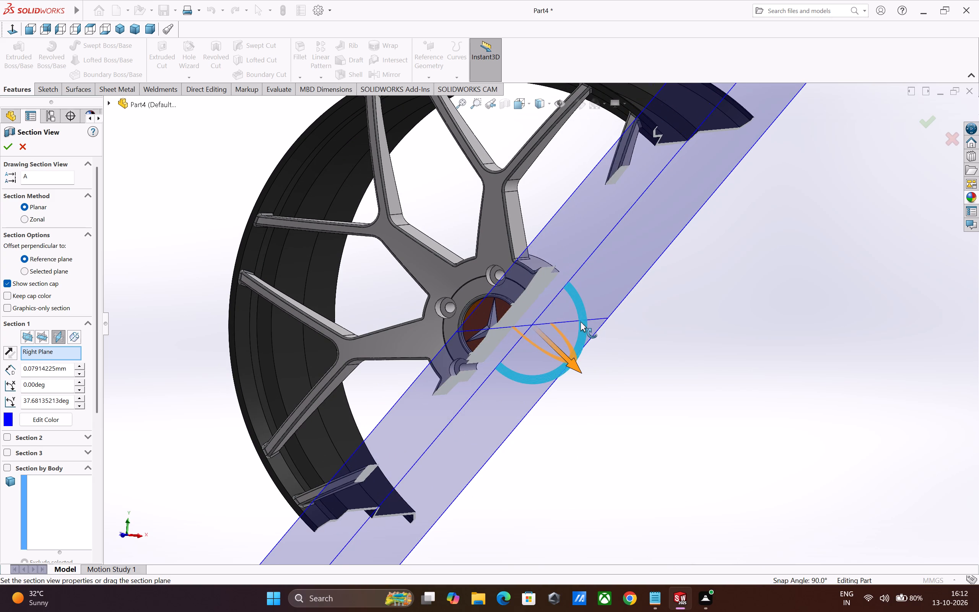
drag(581, 321, 568, 305)
drag(566, 337, 542, 329)
drag(546, 290, 555, 300)
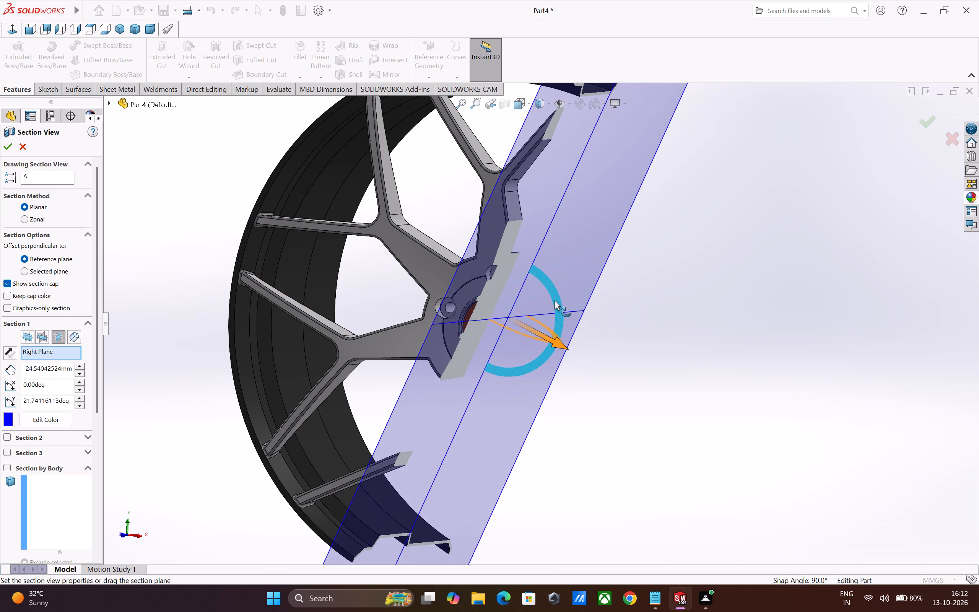
drag(555, 300, 554, 298)
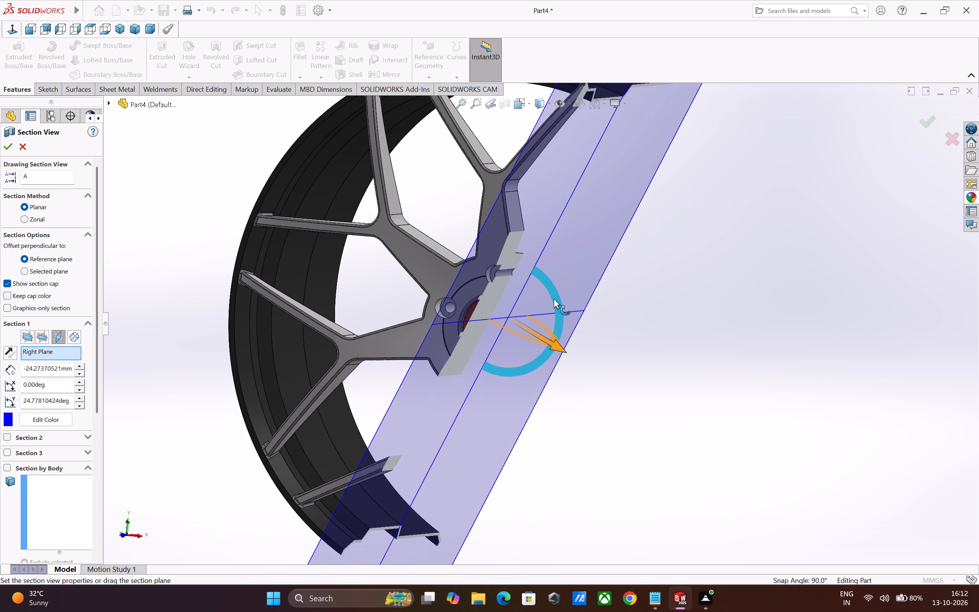
drag(554, 298, 552, 296)
drag(536, 323, 544, 329)
Examine the sectioned hub, counterbored bolt holes and spokes from several angles, and exit the section view without keeping it.
middle_drag(653, 400, 698, 402)
scroll(447, 327, down, 6)
middle_drag(694, 428, 606, 359)
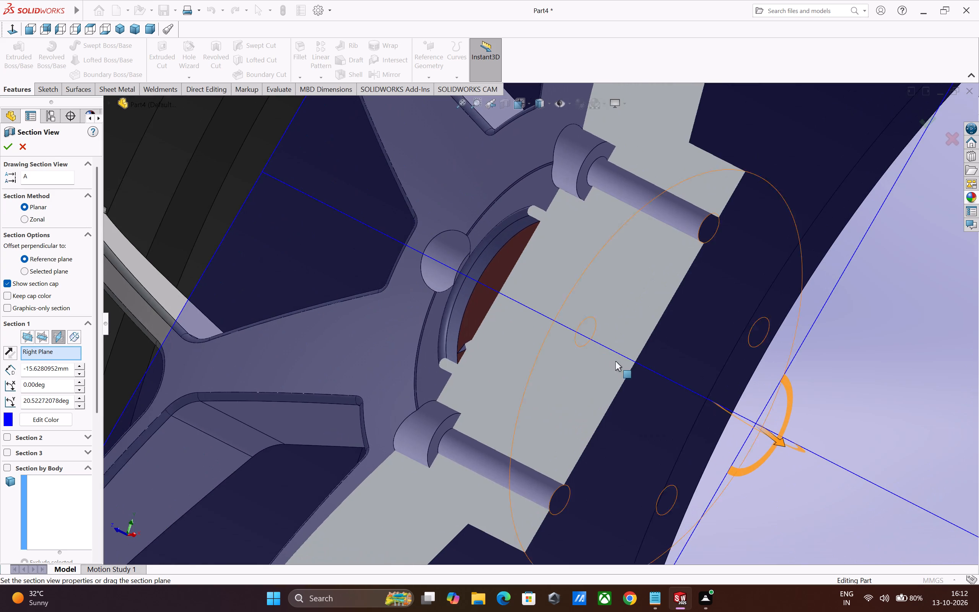
scroll(636, 374, up, 5)
scroll(626, 332, up, 5)
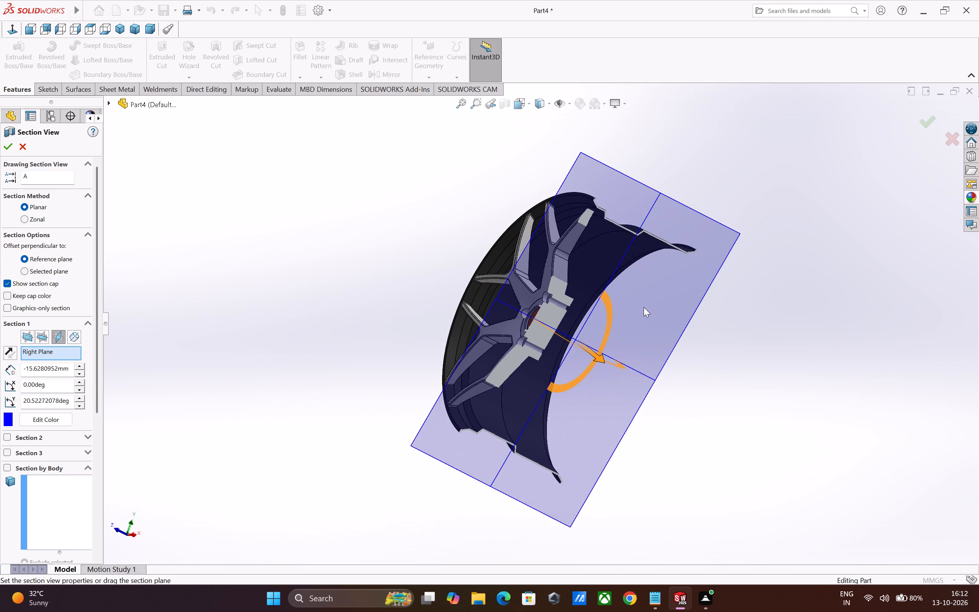
scroll(644, 307, down, 2)
middle_drag(644, 307, 723, 352)
scroll(723, 352, down, 1)
scroll(532, 294, down, 3)
middle_drag(595, 354, 628, 358)
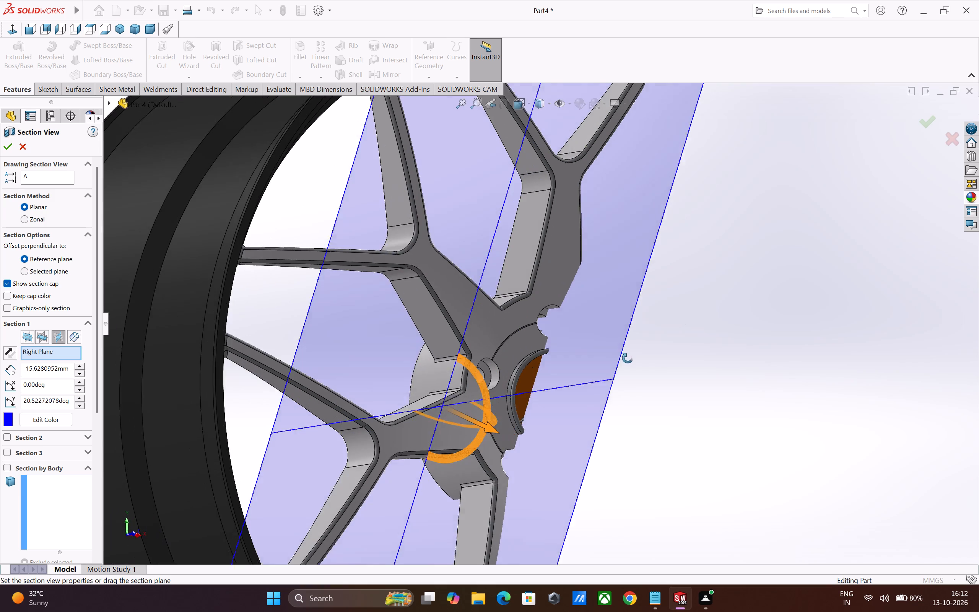
middle_drag(628, 358, 631, 358)
scroll(629, 359, up, 6)
middle_drag(644, 364, 623, 376)
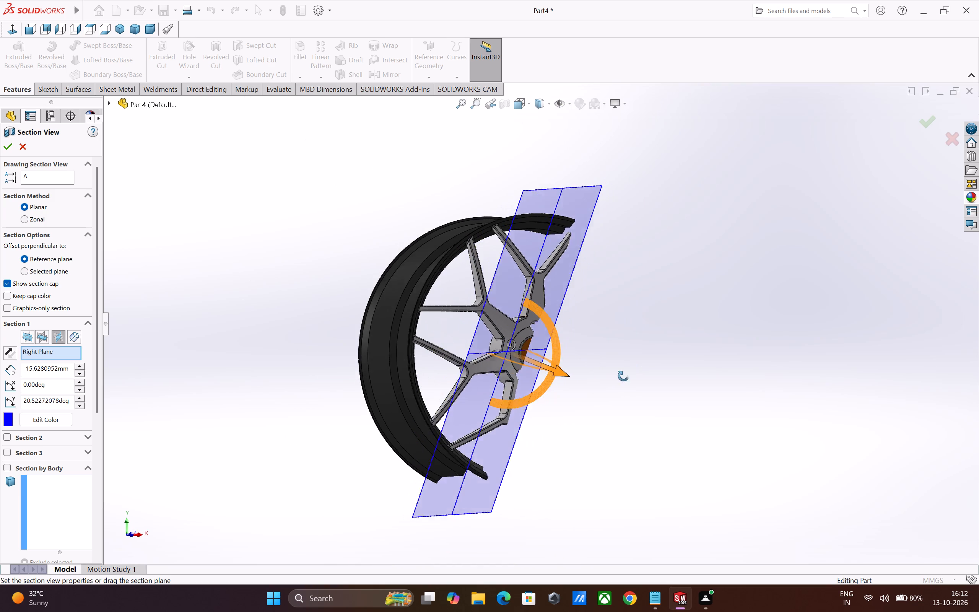
middle_drag(623, 376, 608, 384)
scroll(559, 341, down, 5)
middle_drag(559, 350, 551, 354)
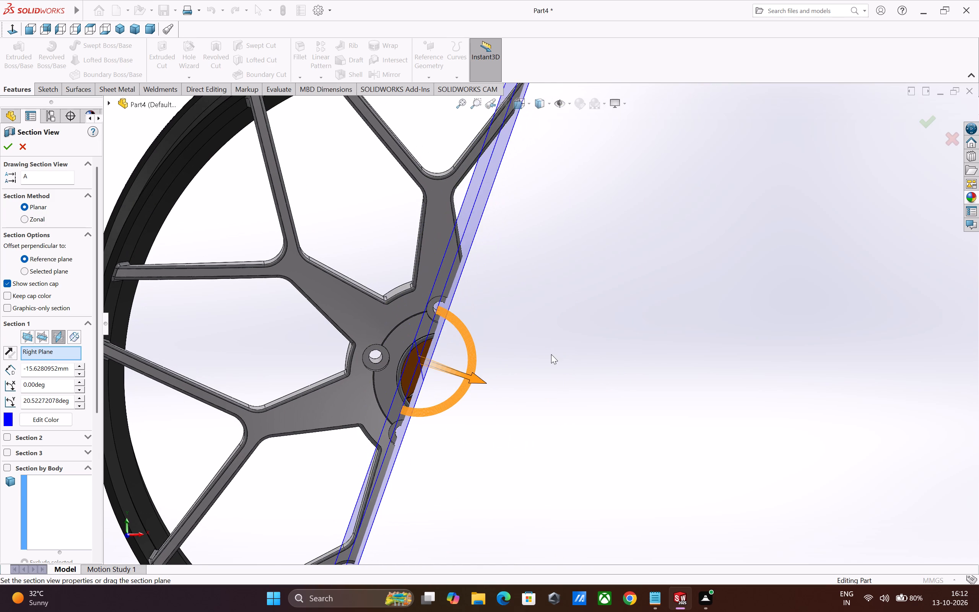
scroll(539, 358, down, 2)
scroll(539, 358, up, 4)
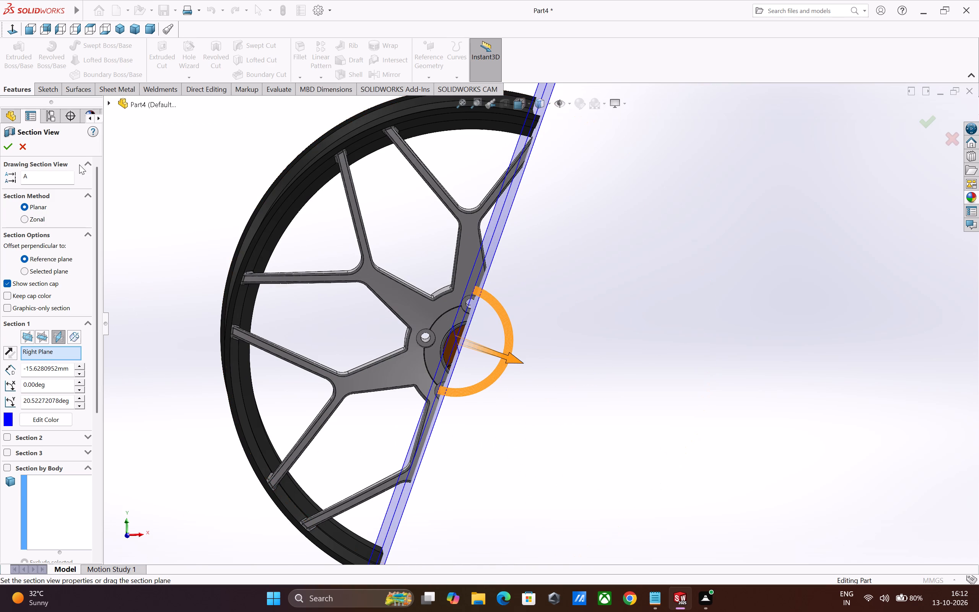
click(21, 145)
Inspect the complete wheel from the front, side and back, including a close look at the spokes and hub emblem.
scroll(617, 418, up, 4)
scroll(558, 383, down, 1)
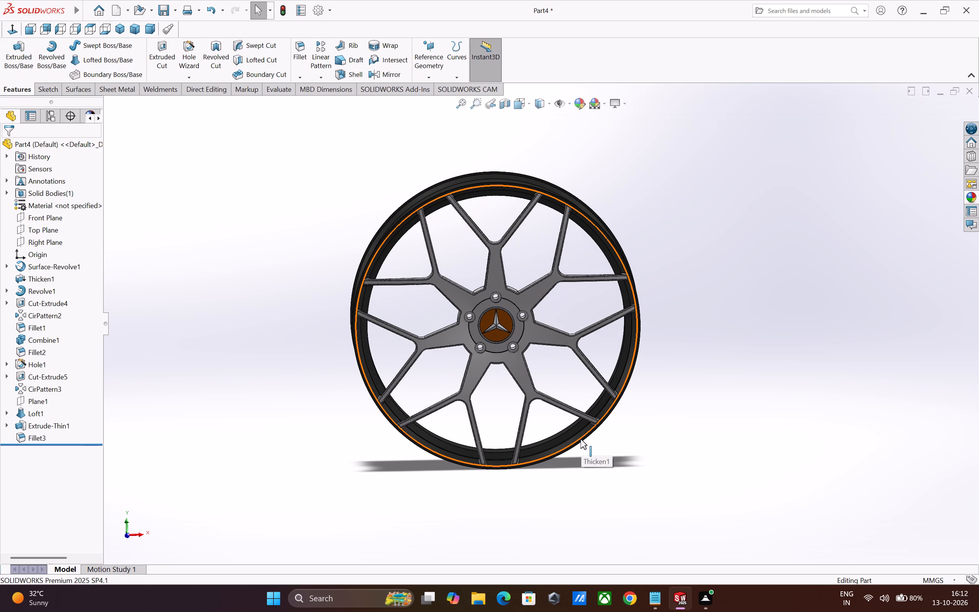
scroll(716, 433, up, 2)
scroll(530, 317, down, 2)
middle_drag(528, 326, 552, 326)
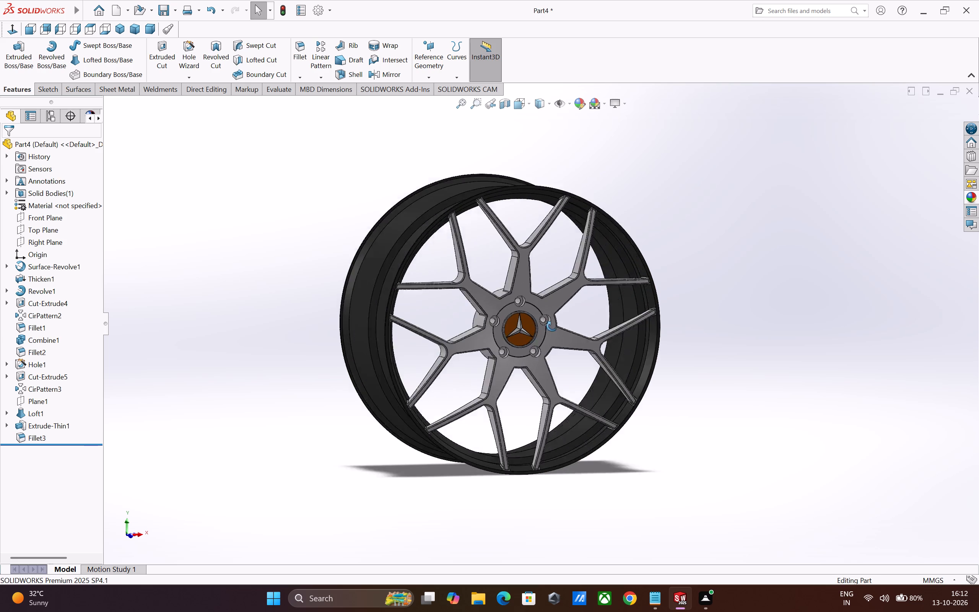
middle_drag(552, 326, 640, 330)
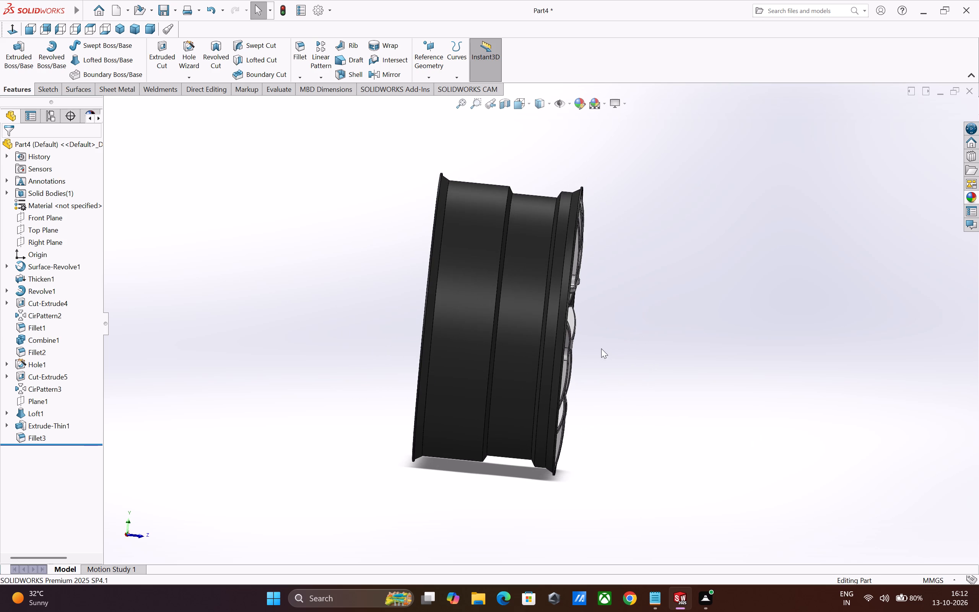
middle_drag(611, 350, 691, 335)
middle_drag(617, 367, 645, 350)
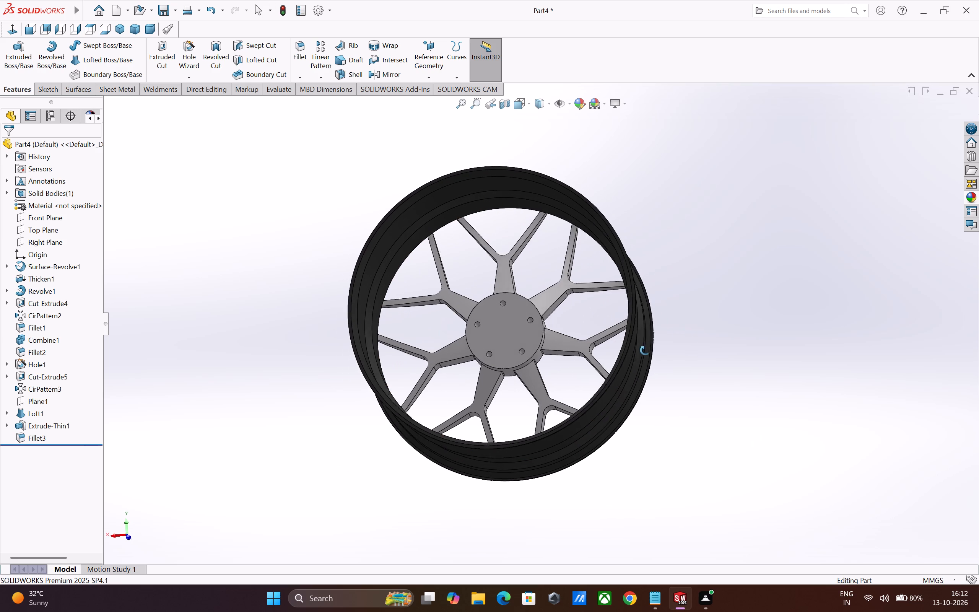
middle_drag(645, 350, 700, 317)
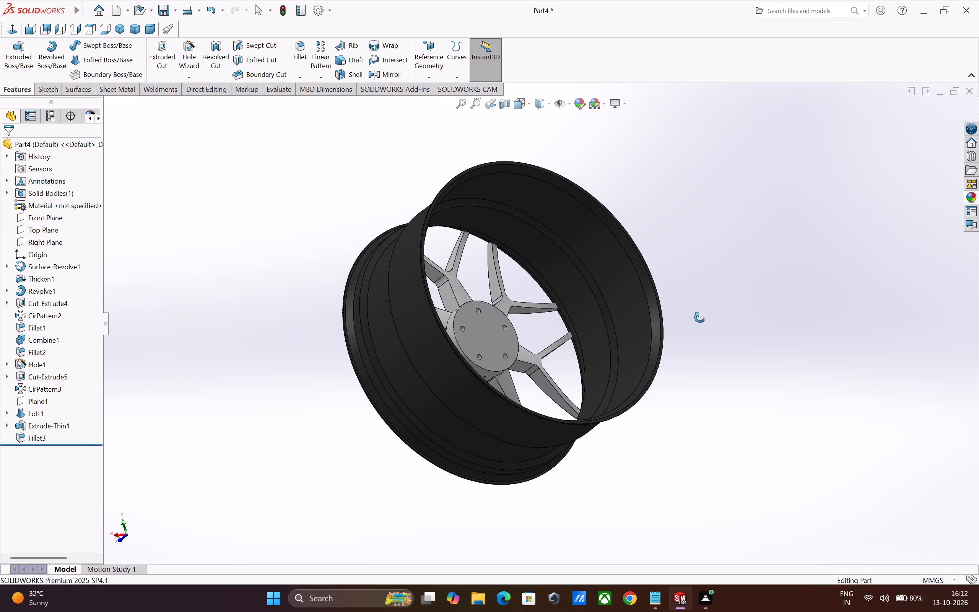
middle_drag(700, 317, 714, 309)
middle_drag(581, 277, 413, 306)
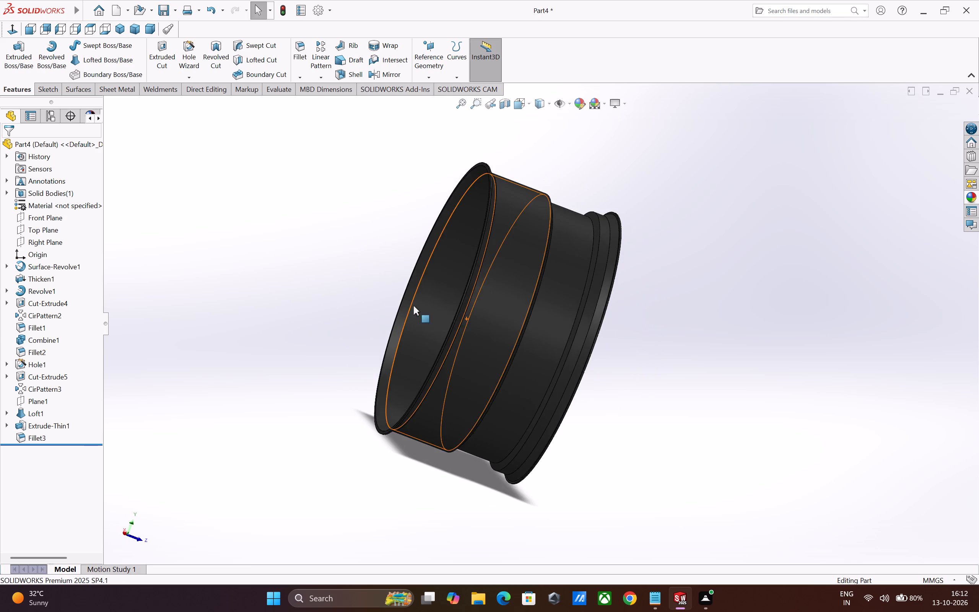
middle_drag(522, 309, 401, 294)
middle_drag(596, 344, 592, 302)
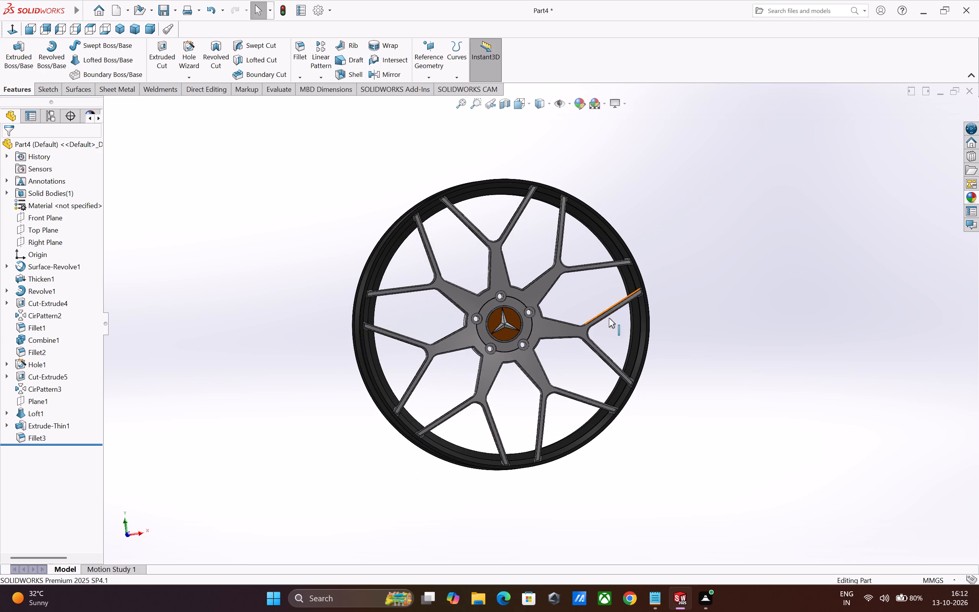
scroll(618, 328, up, 1)
scroll(582, 314, down, 1)
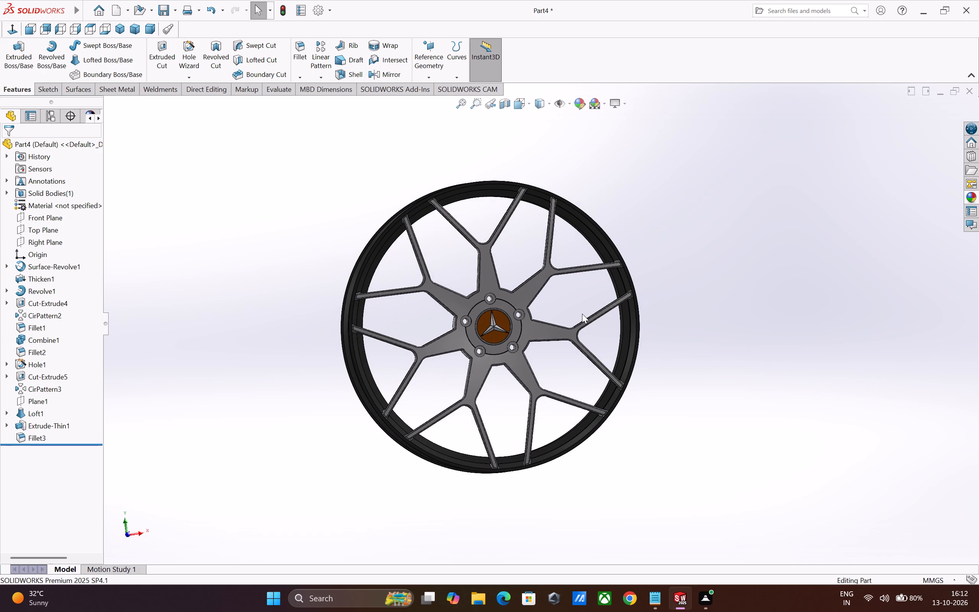
scroll(582, 314, down, 3)
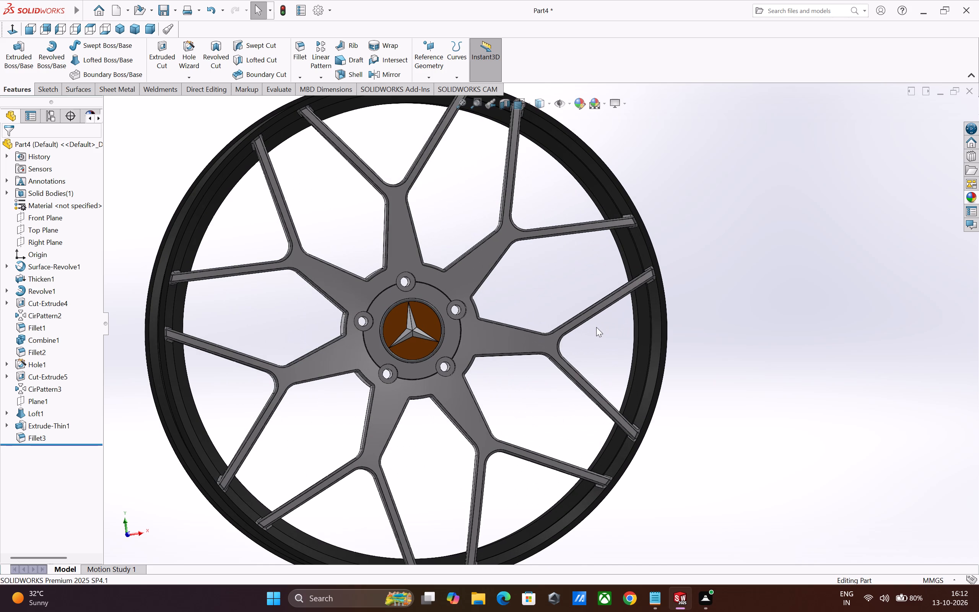
scroll(614, 300, up, 1)
scroll(575, 311, down, 2)
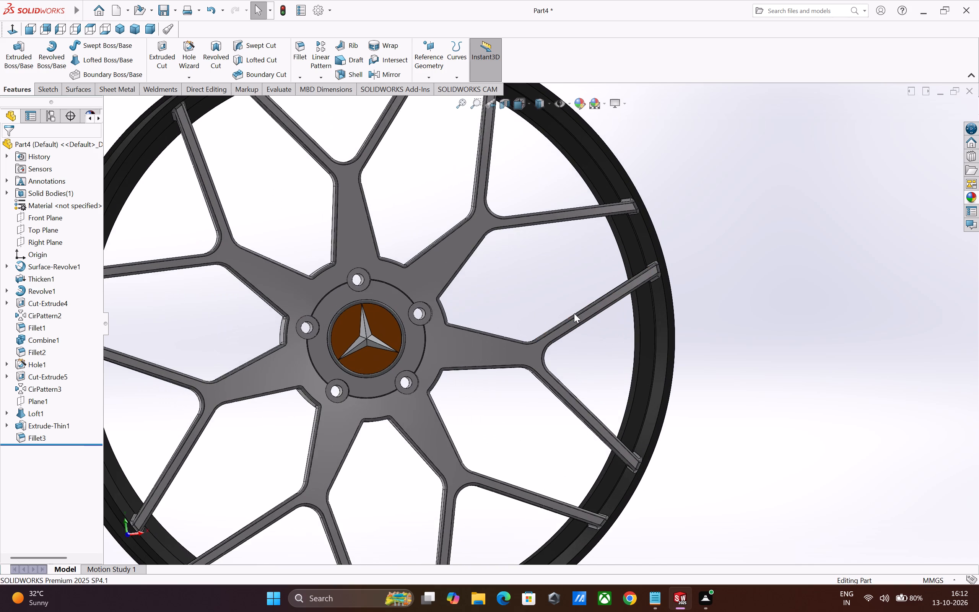
scroll(574, 313, up, 4)
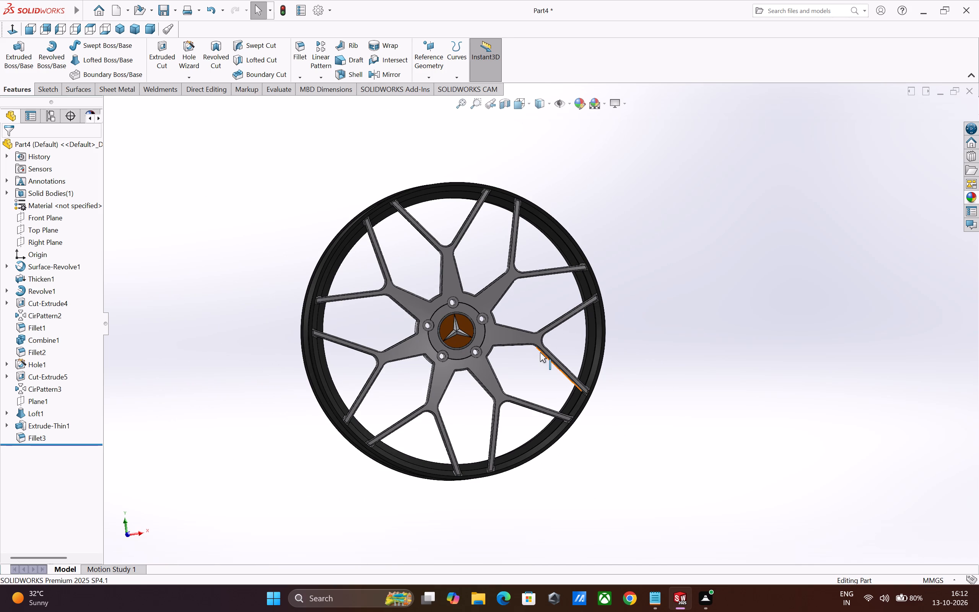
Save the part as Alloy-Wheel-Rim in the Fuji folder.
key(ctrl+s)
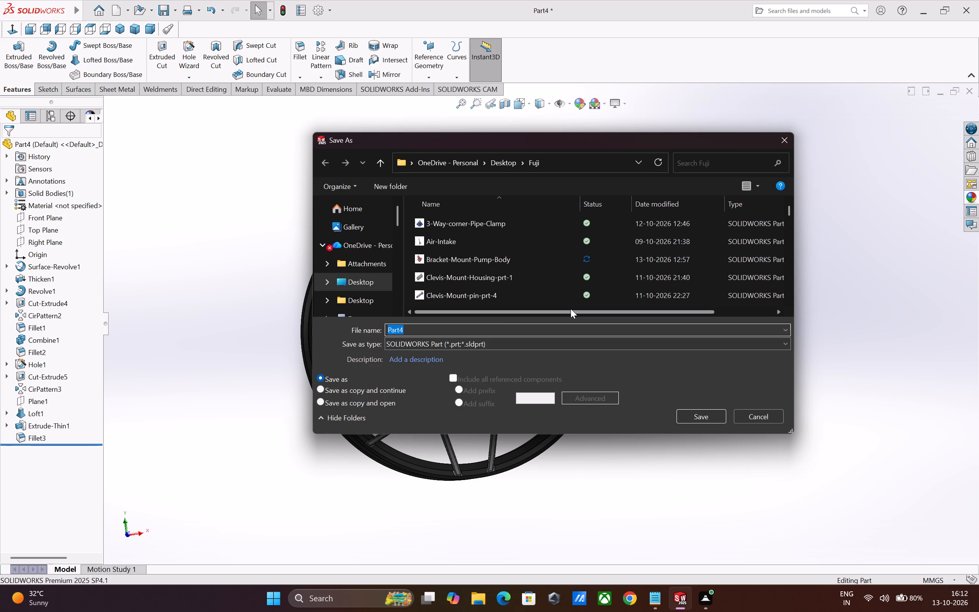
key(shift+a)
text(llo)
key(y)
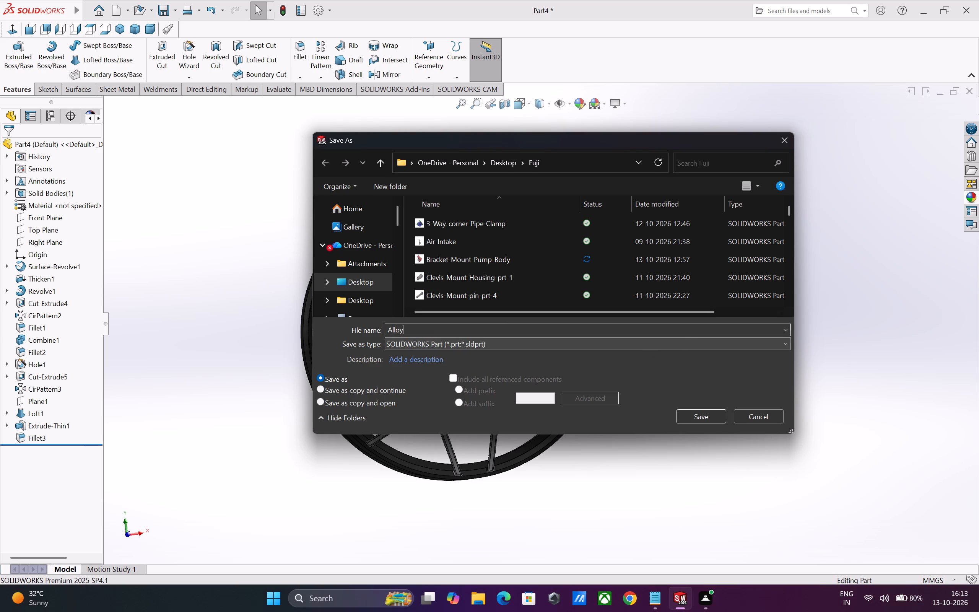
key(minus)
text(Wheel-)
key(shift+r)
text(im)
key(Return)
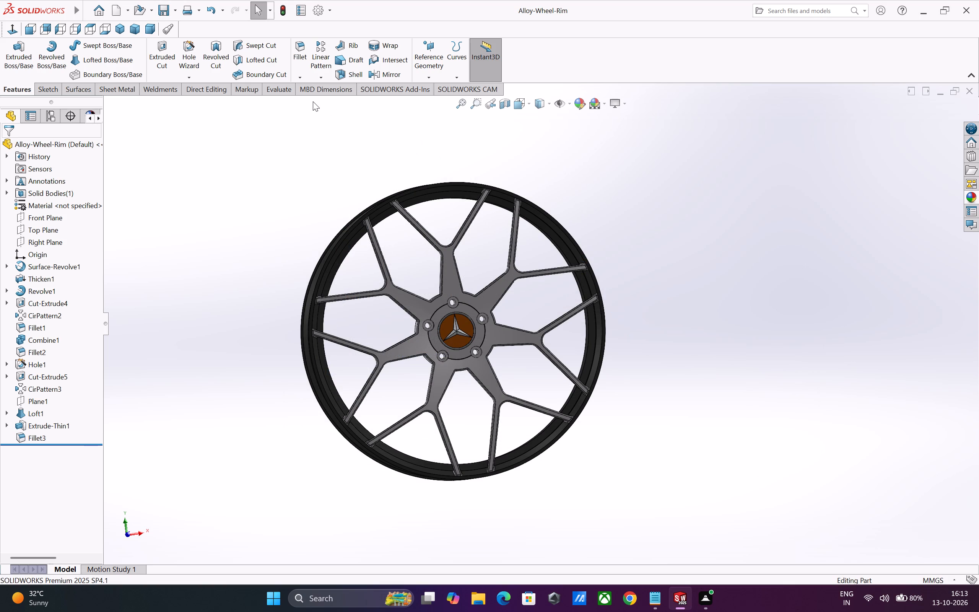
Save a PDF copy of the wheel as Alloy-Wheel-Rim in the Fuji folder.
click(172, 6)
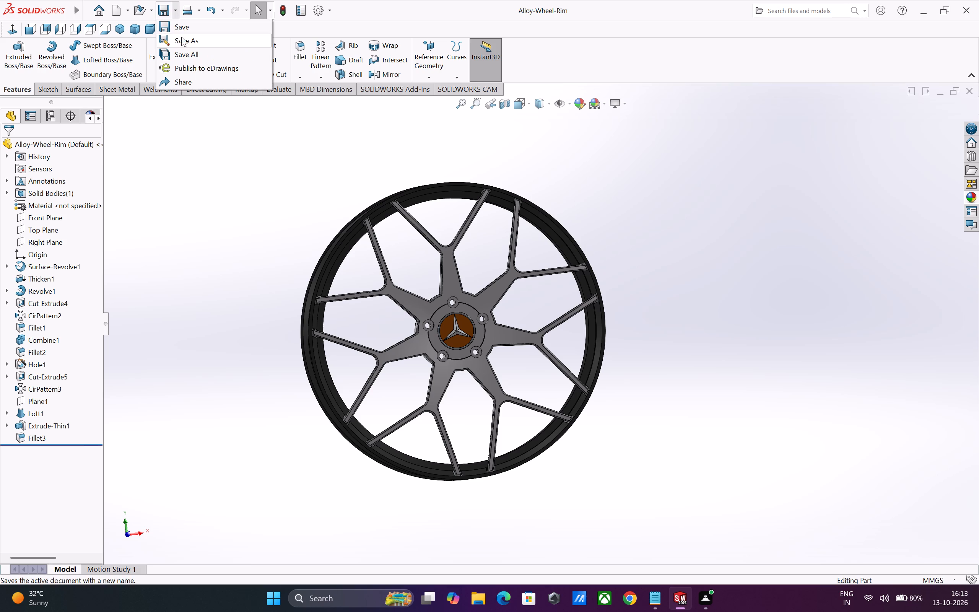
click(189, 55)
click(175, 16)
click(181, 39)
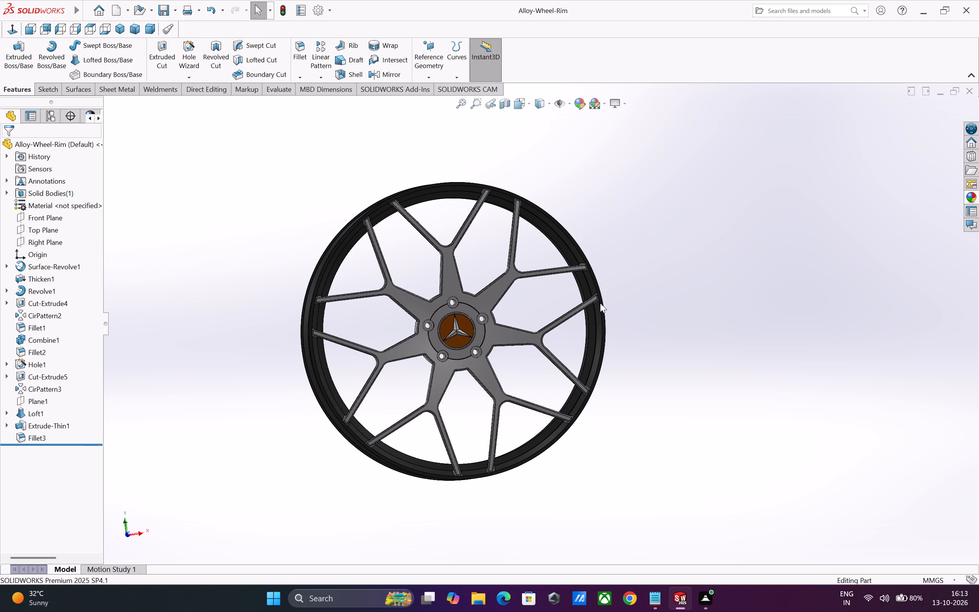
click(778, 344)
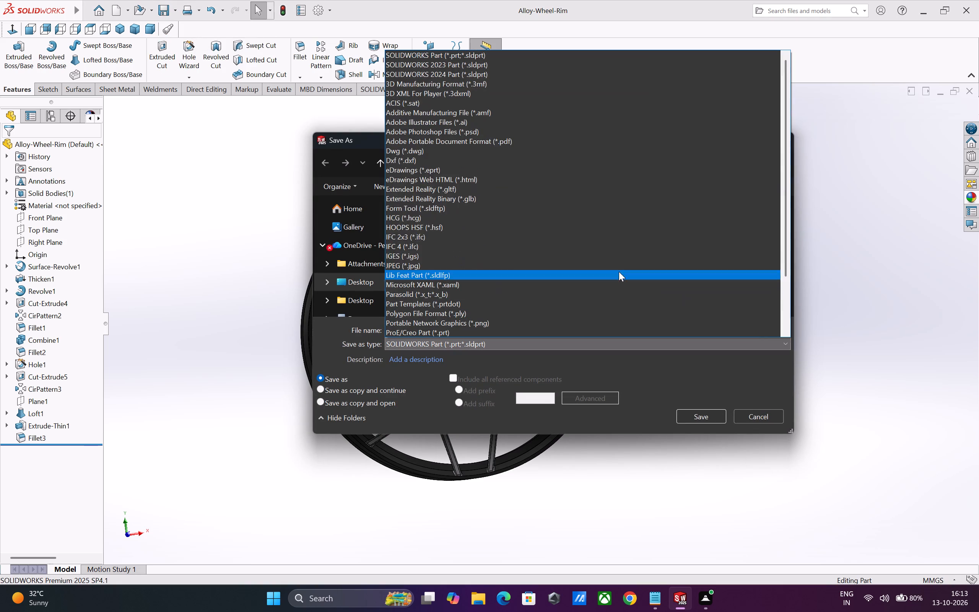
click(516, 144)
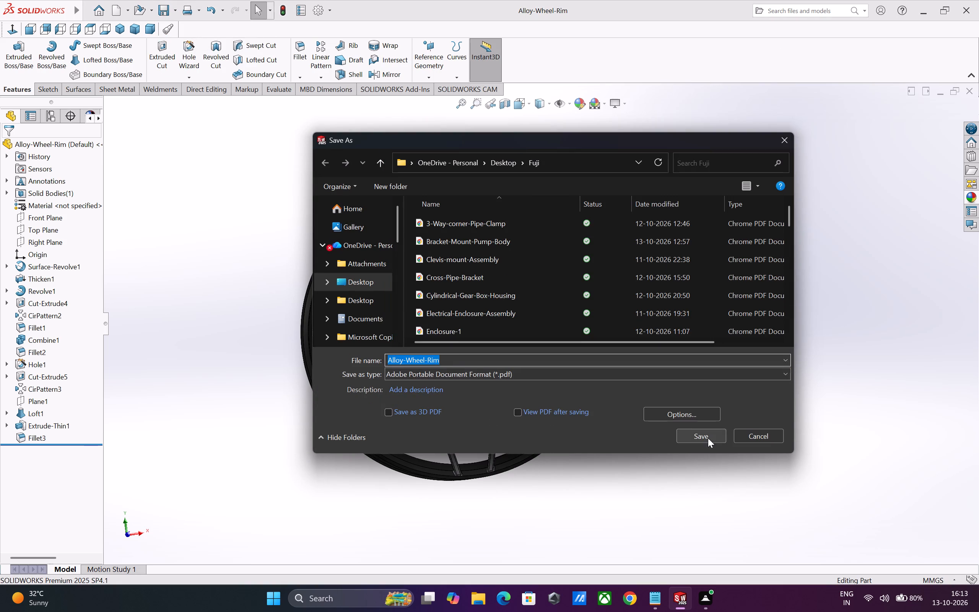
click(708, 438)
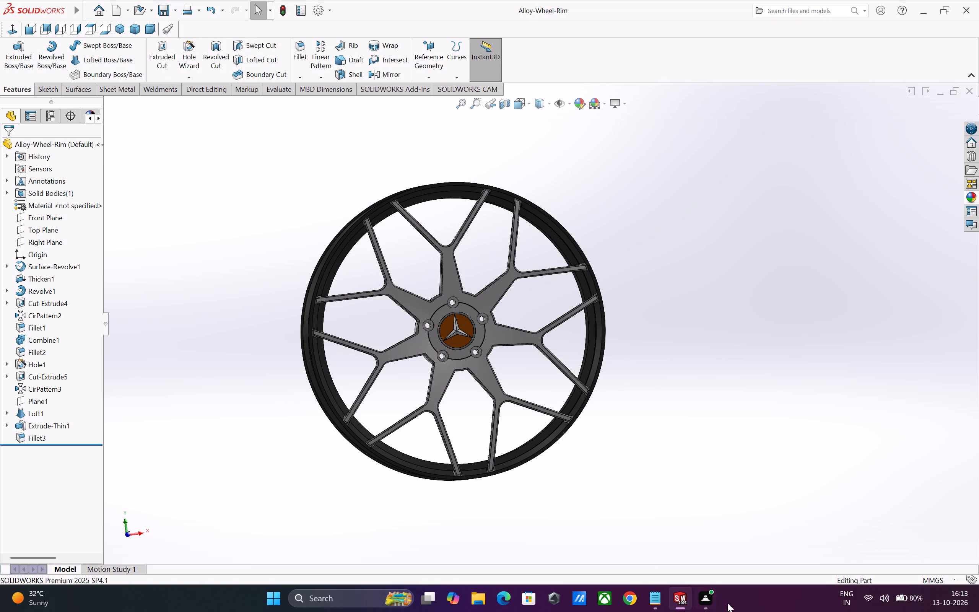